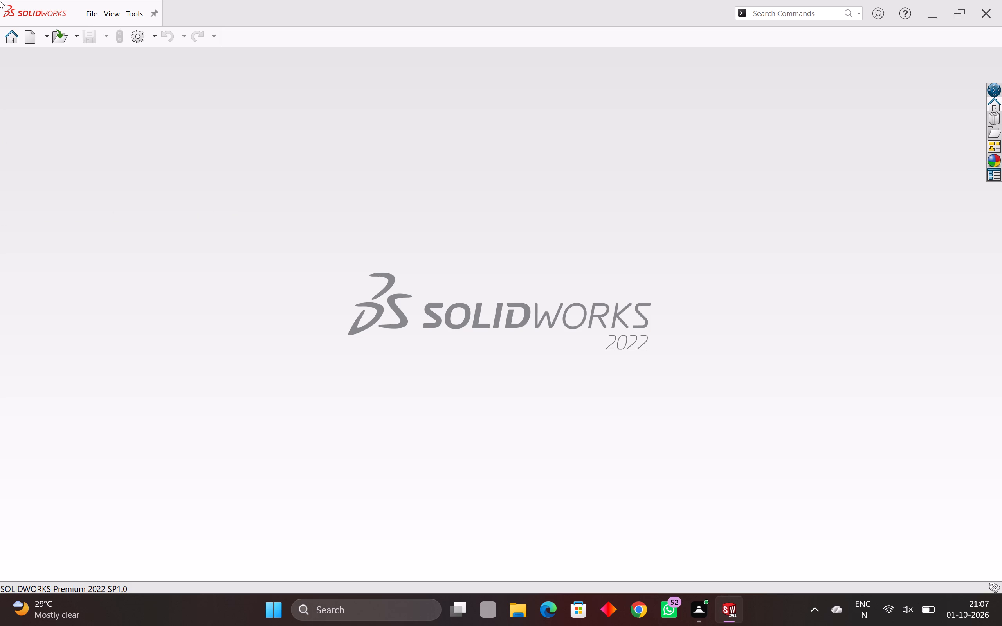
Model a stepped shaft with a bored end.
Create a new part document.
{"action": "left_click", "coordinate": [29, 34]}
{"action": "double_click", "coordinate": [178, 234]}
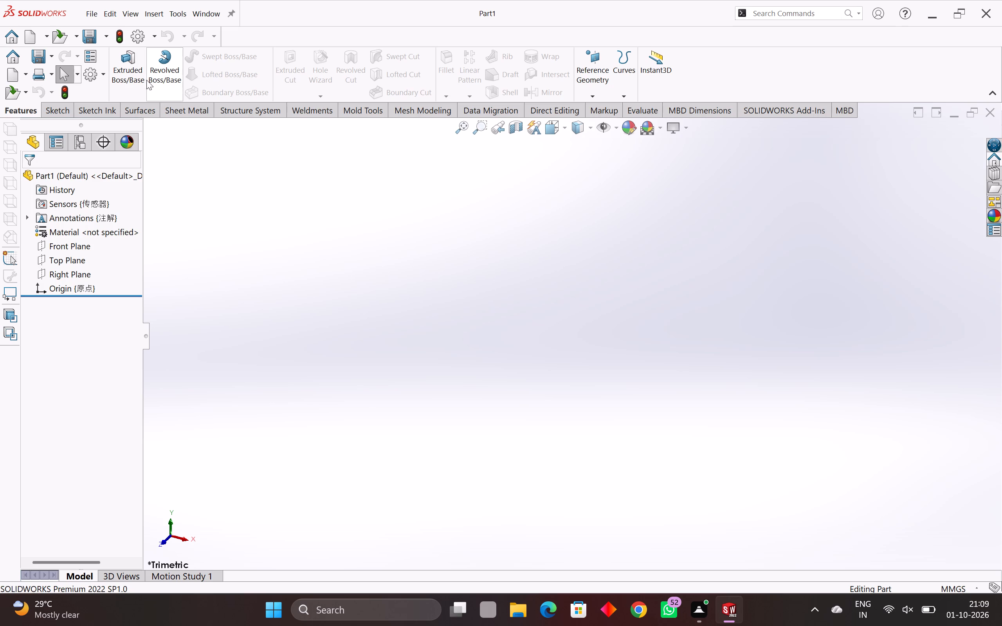
Start a sketch on the Front Plane and draw a vertical centerline about 131 mm long through the origin.
{"action": "left_click", "coordinate": [61, 108]}
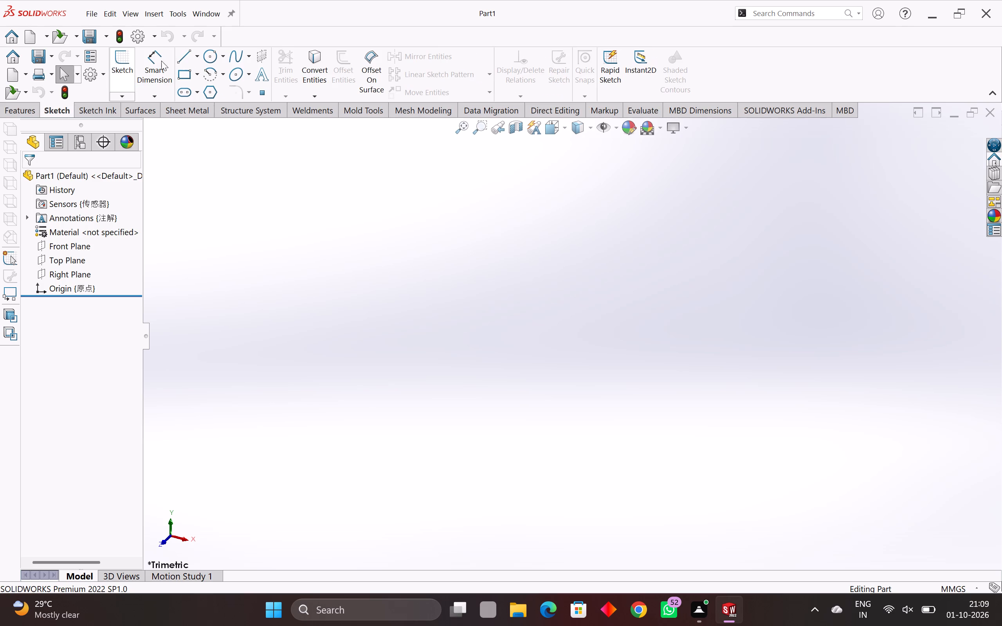
{"action": "left_click", "coordinate": [196, 57]}
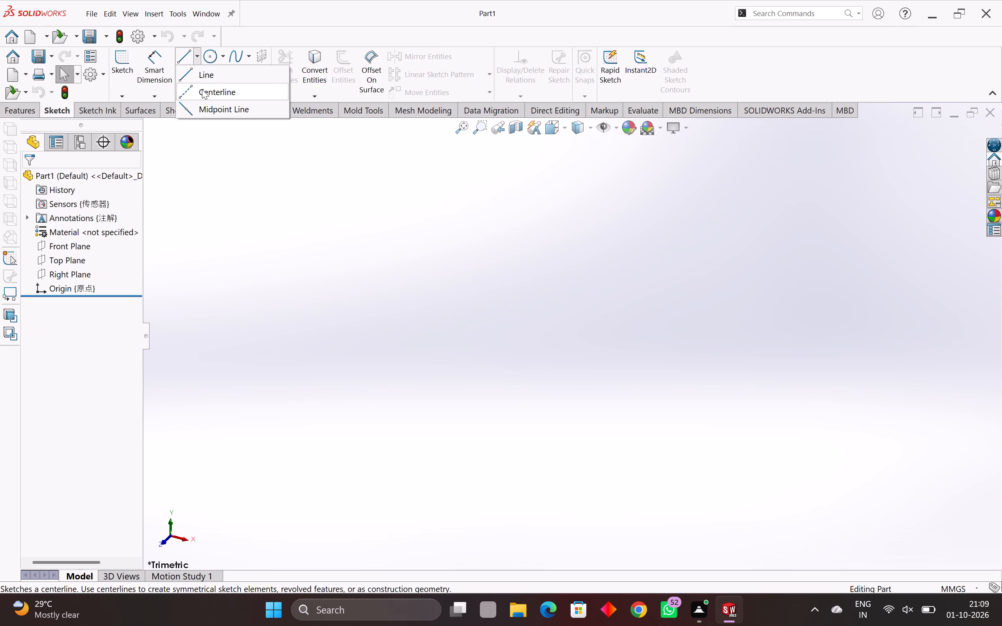
{"action": "left_click", "coordinate": [203, 90]}
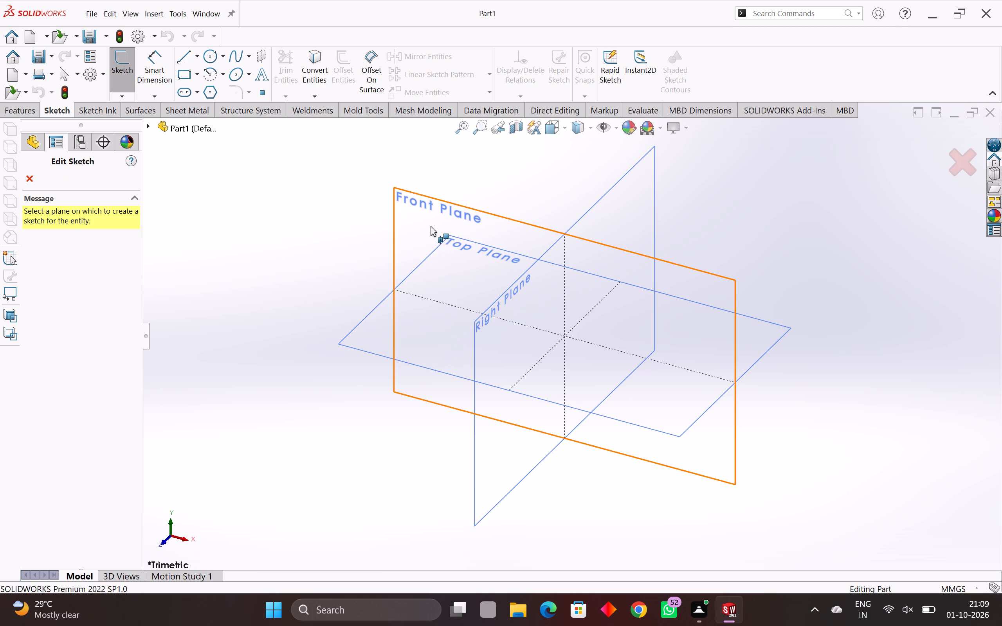
{"action": "left_click", "coordinate": [427, 216]}
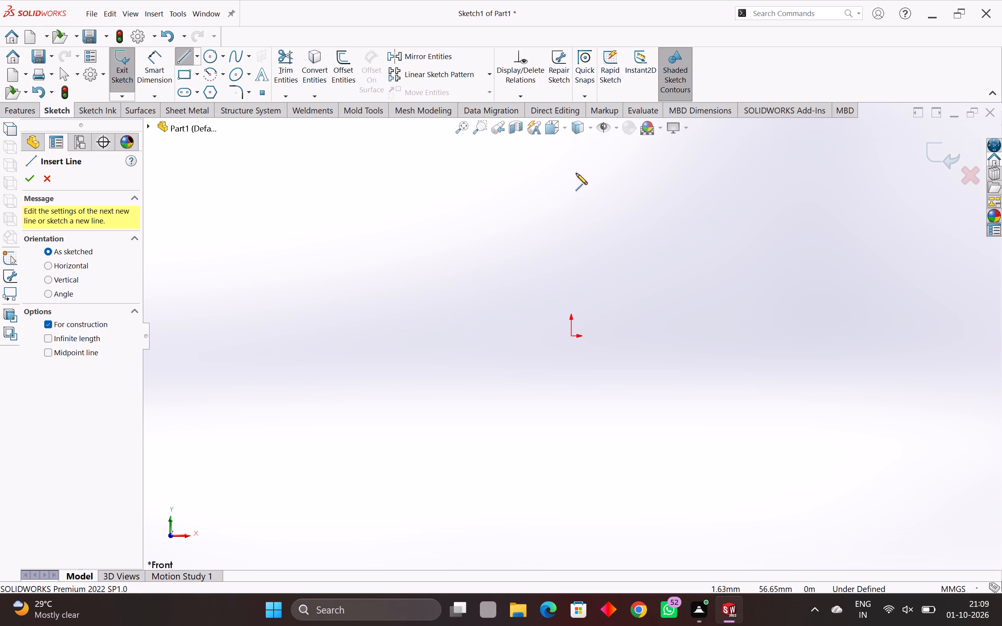
{"action": "left_click", "coordinate": [570, 153]}
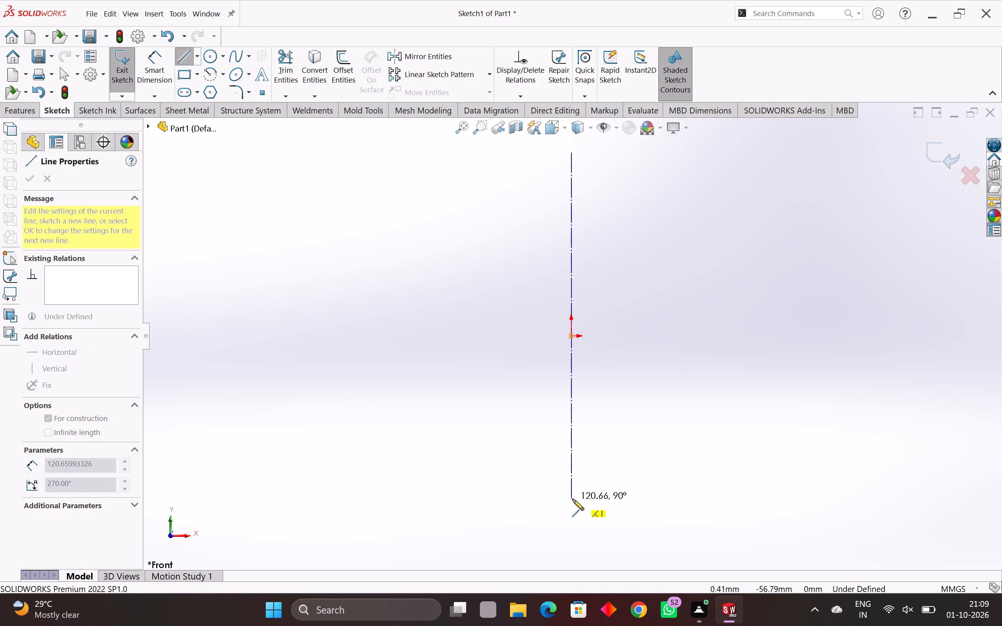
{"action": "left_click", "coordinate": [573, 529]}
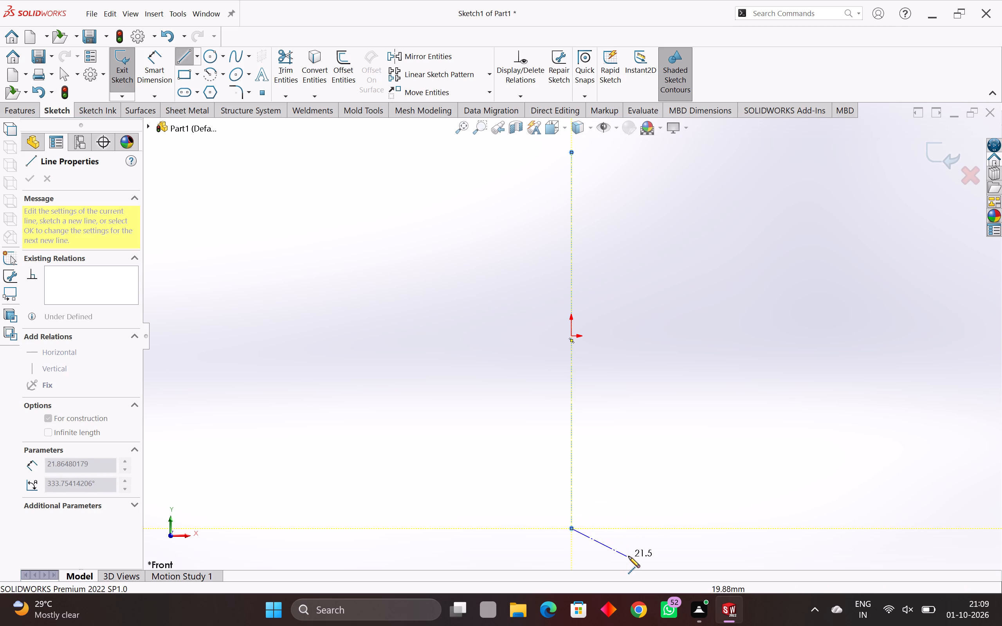
{"action": "key", "text": "Escape"}
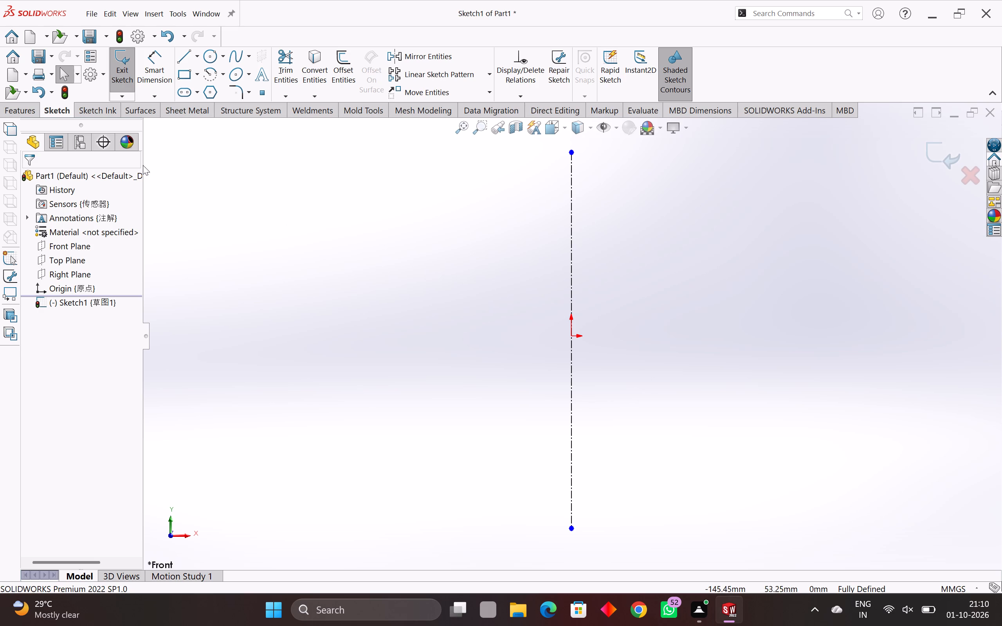
Draw a horizontal centerline about 166 mm long through the origin, crossing the vertical centerline.
{"action": "left_click", "coordinate": [195, 57]}
{"action": "left_click", "coordinate": [206, 97]}
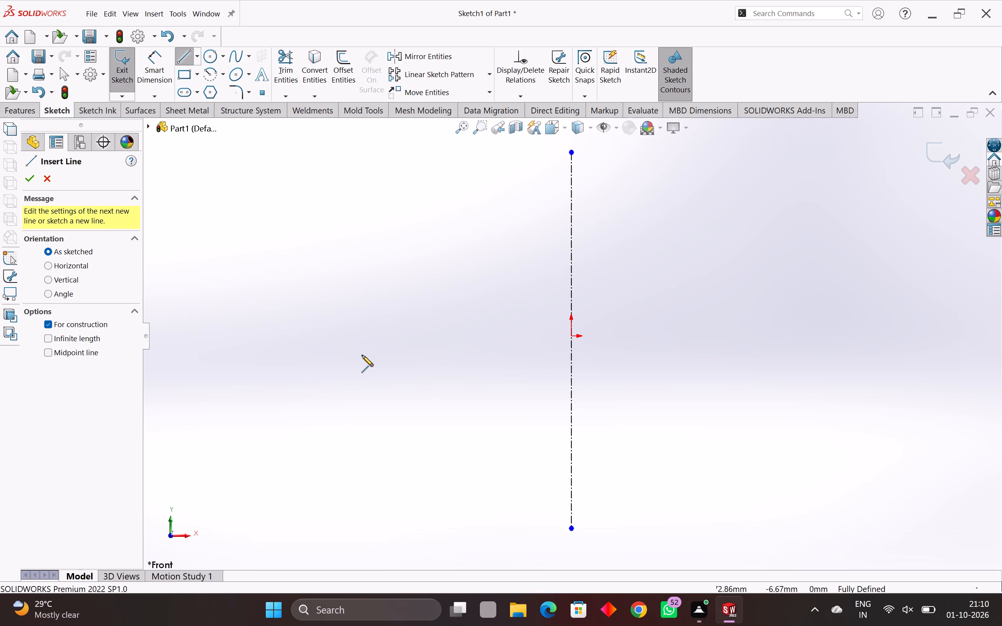
{"action": "left_click", "coordinate": [330, 335]}
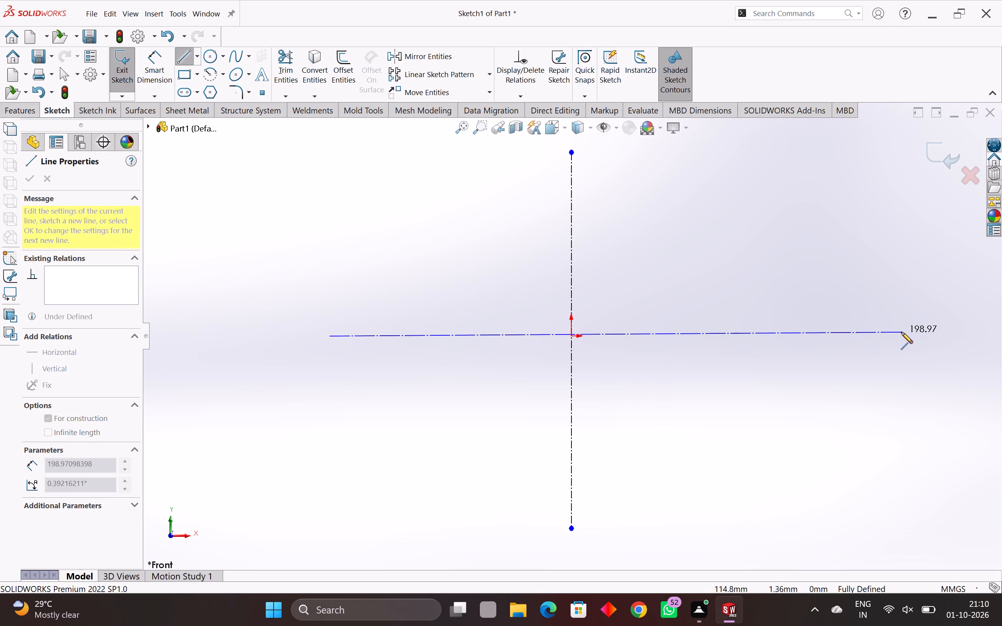
{"action": "left_click", "coordinate": [809, 334]}
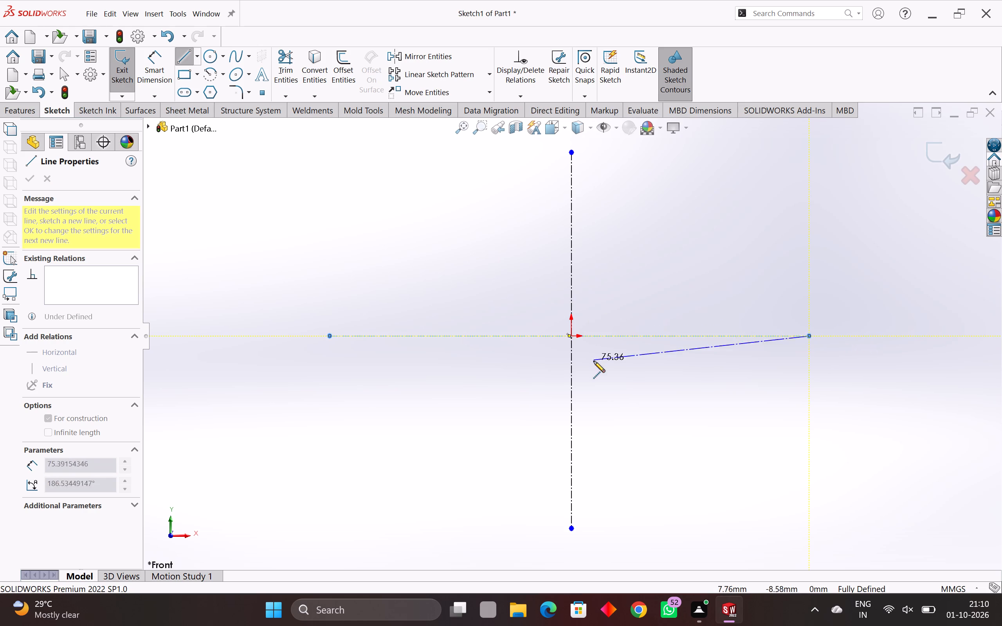
{"action": "scroll", "coordinate": [593, 361], "scroll_direction": "up", "scroll_amount": 3}
{"action": "scroll", "coordinate": [531, 316], "scroll_direction": "up", "scroll_amount": 4}
{"action": "scroll", "coordinate": [596, 335], "scroll_direction": "up", "scroll_amount": 4}
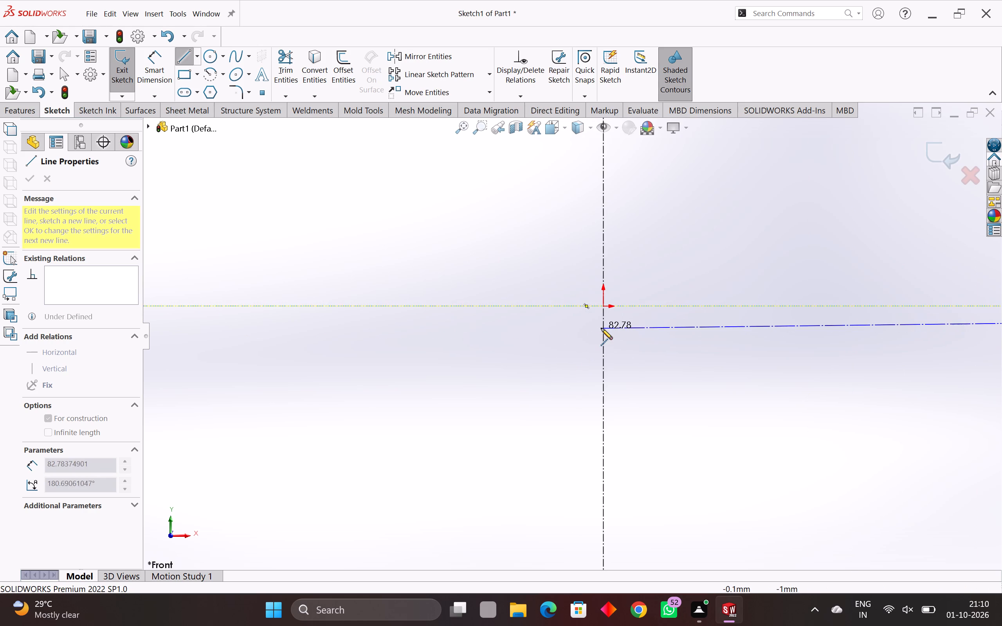
{"action": "scroll", "coordinate": [601, 328], "scroll_direction": "down", "scroll_amount": 6}
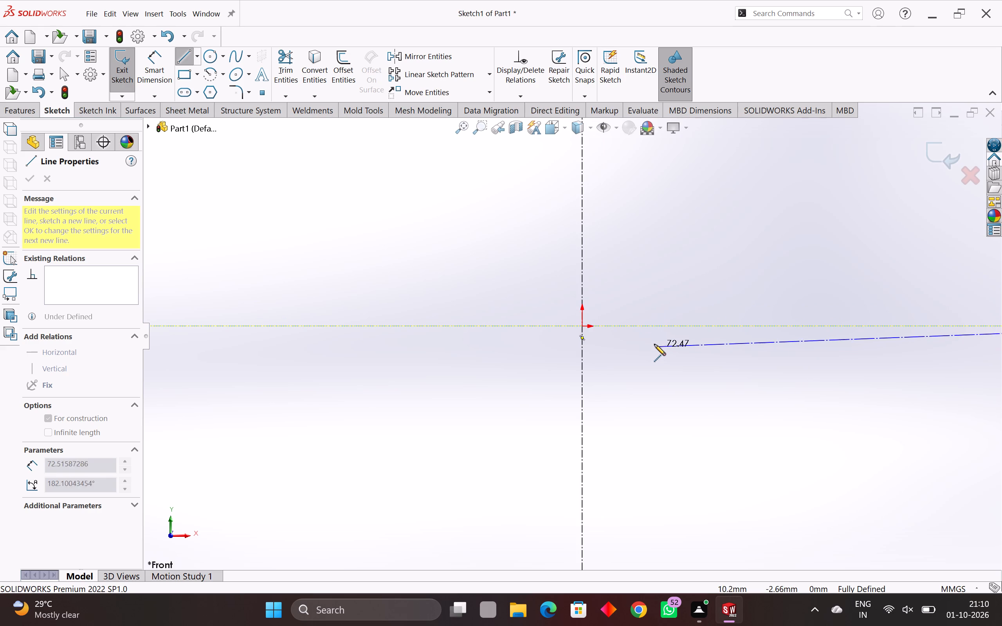
{"action": "key", "text": "Escape"}
{"action": "key", "text": "Escape"}
{"action": "scroll", "coordinate": [657, 331], "scroll_direction": "down", "scroll_amount": 3}
{"action": "scroll", "coordinate": [660, 365], "scroll_direction": "down", "scroll_amount": 3}
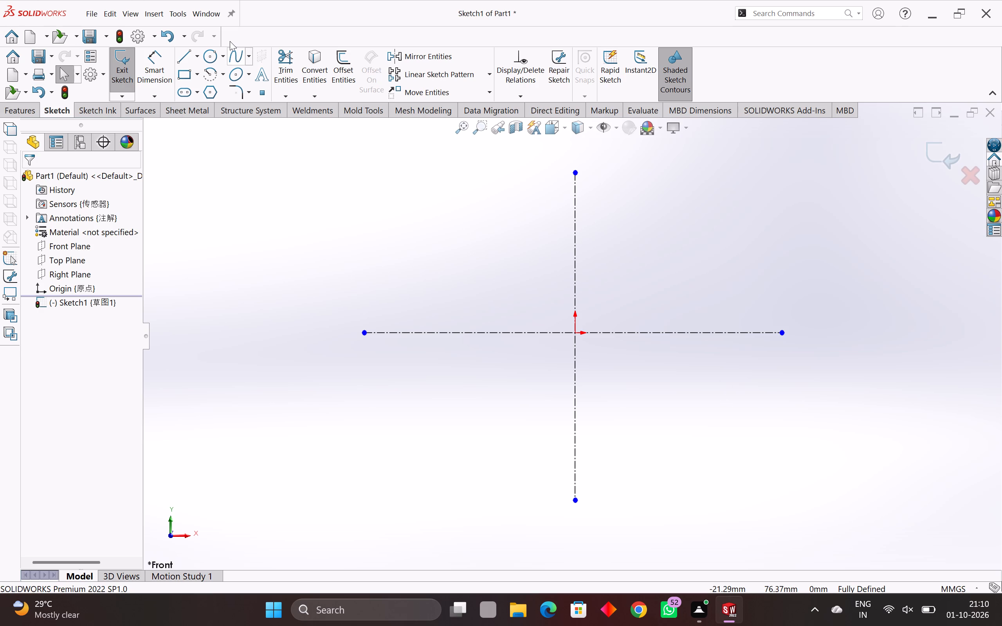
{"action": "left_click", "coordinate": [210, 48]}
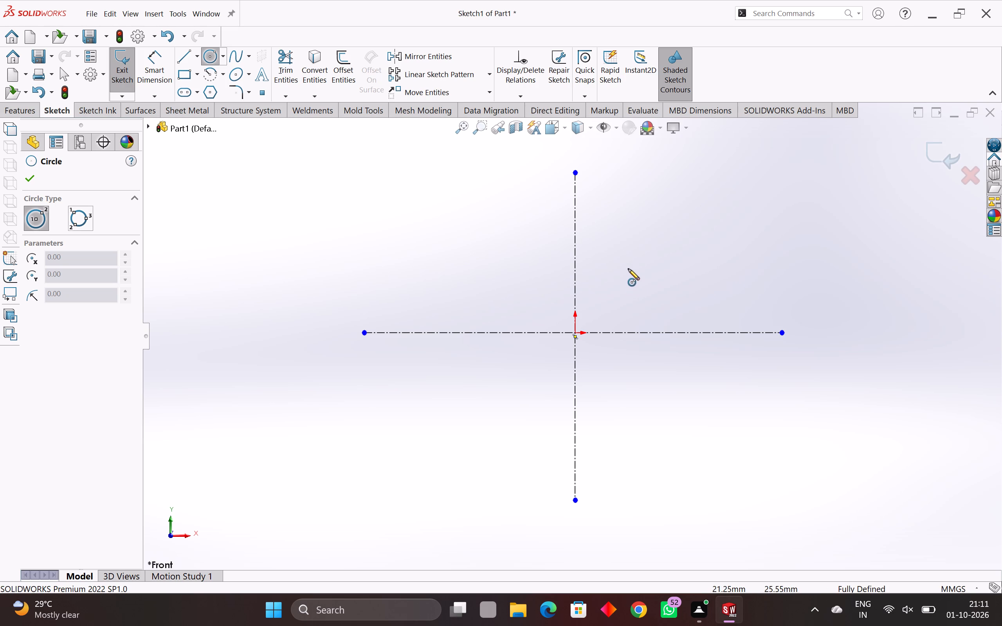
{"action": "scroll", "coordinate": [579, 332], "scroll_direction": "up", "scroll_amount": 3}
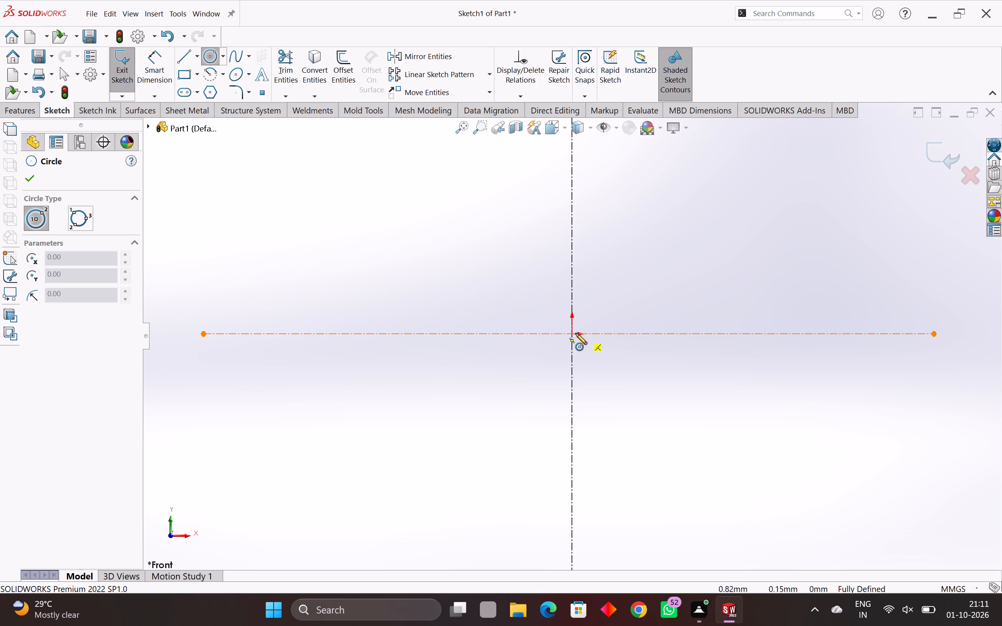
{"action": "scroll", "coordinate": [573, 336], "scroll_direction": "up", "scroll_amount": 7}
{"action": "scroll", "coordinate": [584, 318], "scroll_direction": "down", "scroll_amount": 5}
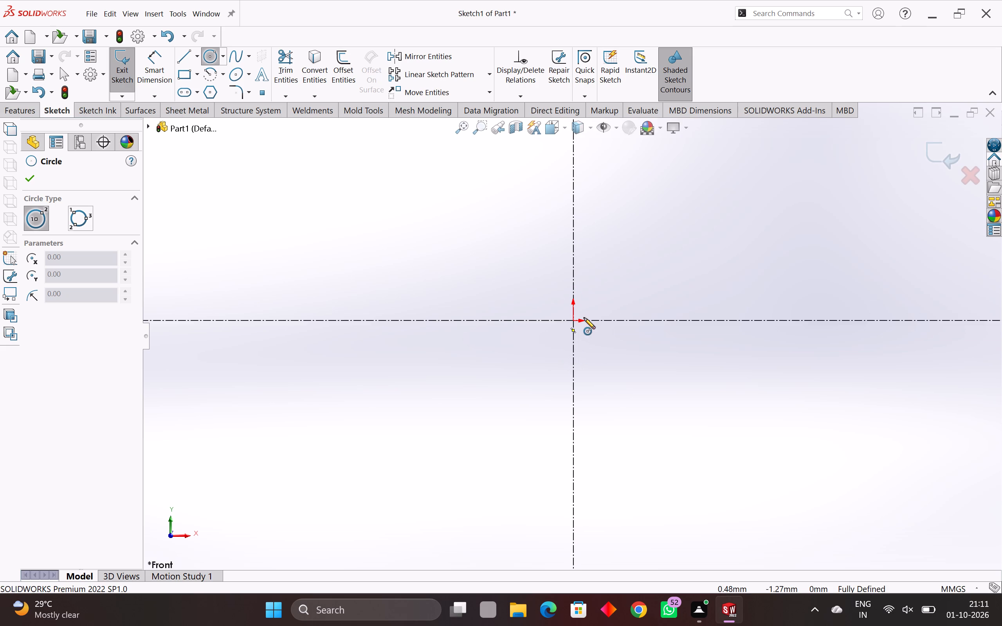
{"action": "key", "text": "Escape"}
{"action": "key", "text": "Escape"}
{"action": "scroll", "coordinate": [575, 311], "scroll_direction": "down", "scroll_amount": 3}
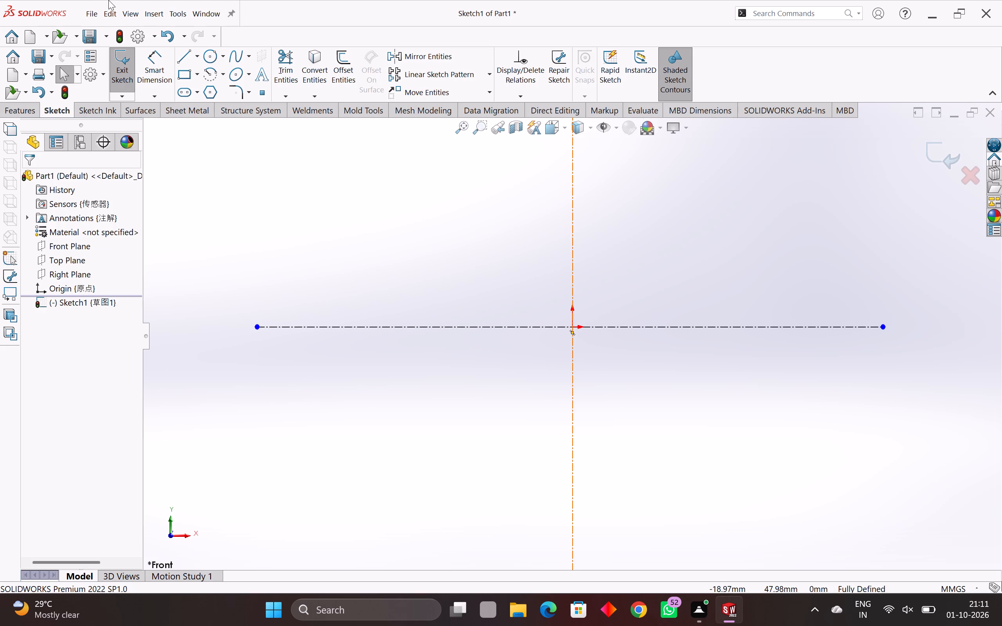
Sketch a circle centred on the origin with a radius of about 45 mm.
{"action": "left_click", "coordinate": [207, 55]}
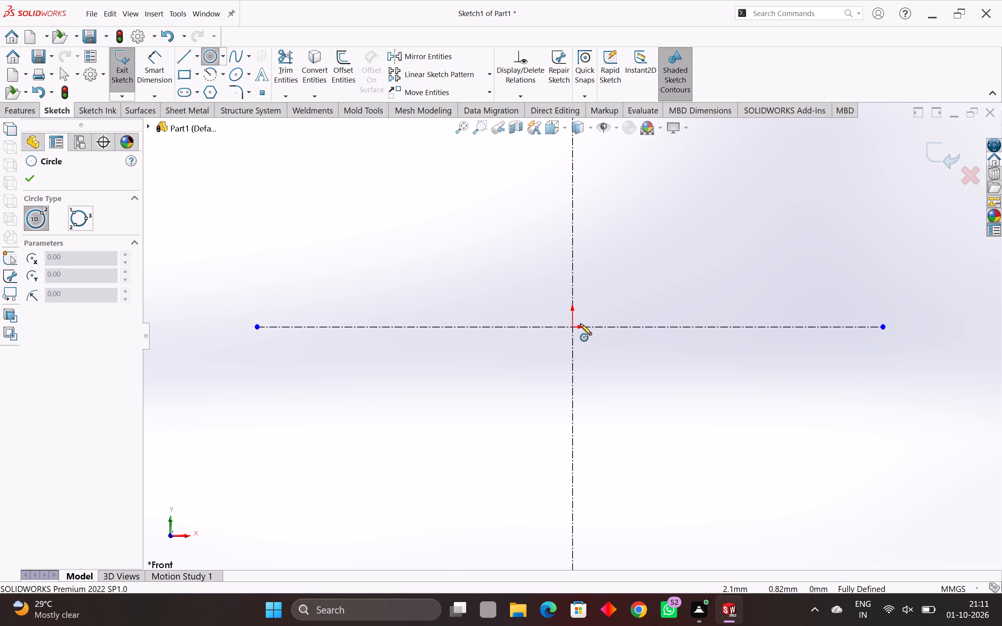
{"action": "scroll", "coordinate": [580, 324], "scroll_direction": "up", "scroll_amount": 2}
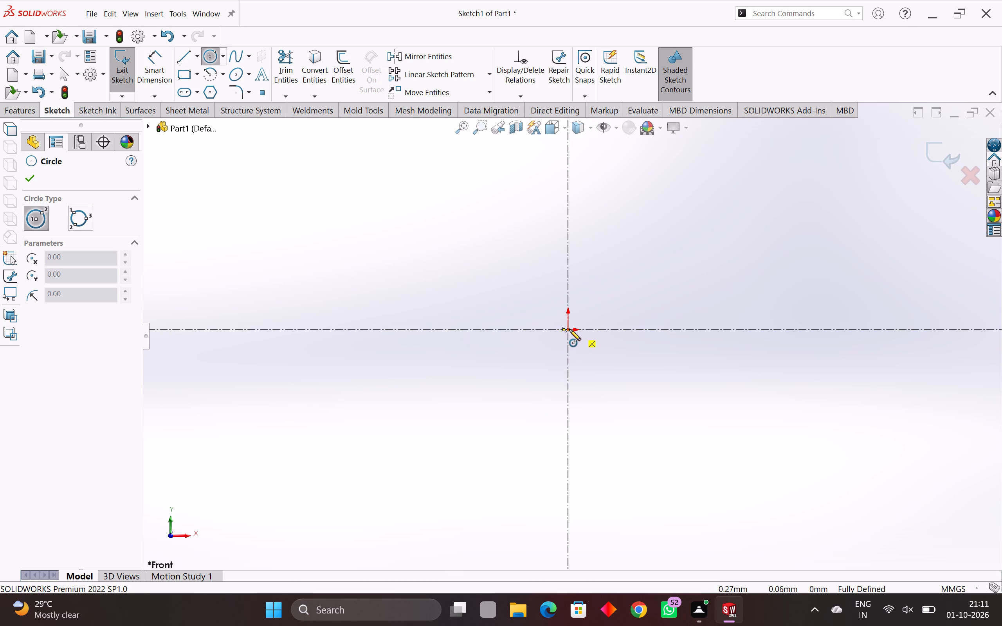
{"action": "left_click", "coordinate": [569, 329]}
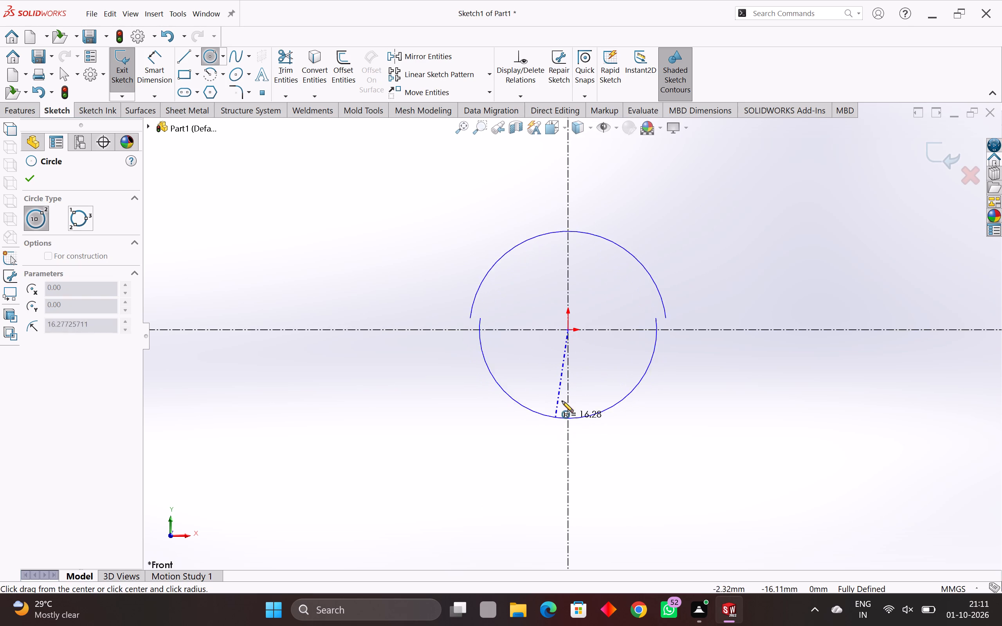
{"action": "scroll", "coordinate": [563, 359], "scroll_direction": "up", "scroll_amount": 7}
{"action": "scroll", "coordinate": [577, 280], "scroll_direction": "up", "scroll_amount": 4}
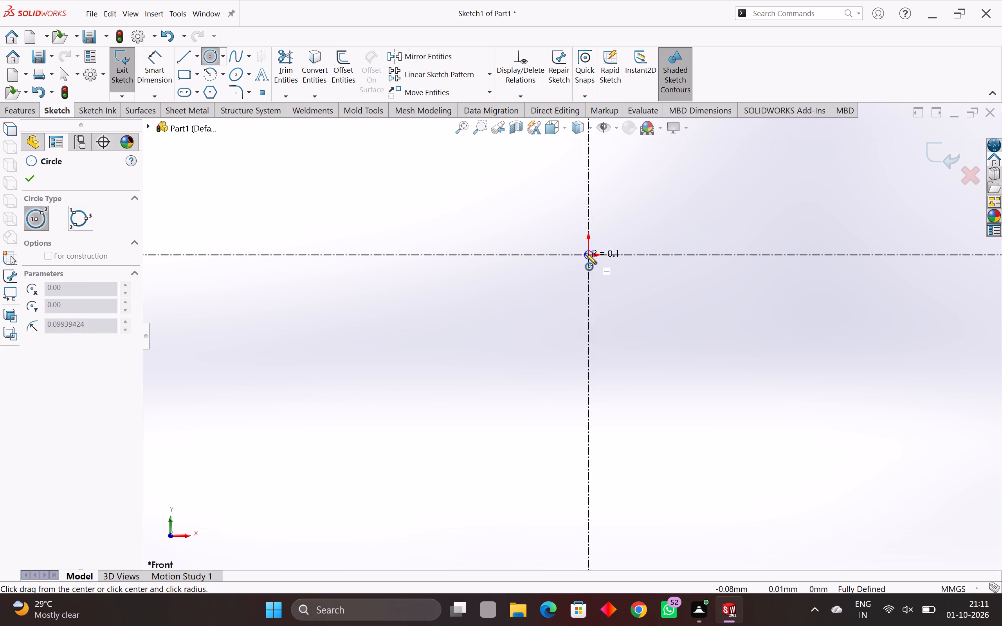
{"action": "scroll", "coordinate": [586, 252], "scroll_direction": "up", "scroll_amount": 8}
{"action": "scroll", "coordinate": [647, 414], "scroll_direction": "down", "scroll_amount": 17}
{"action": "scroll", "coordinate": [646, 414], "scroll_direction": "down", "scroll_amount": 5}
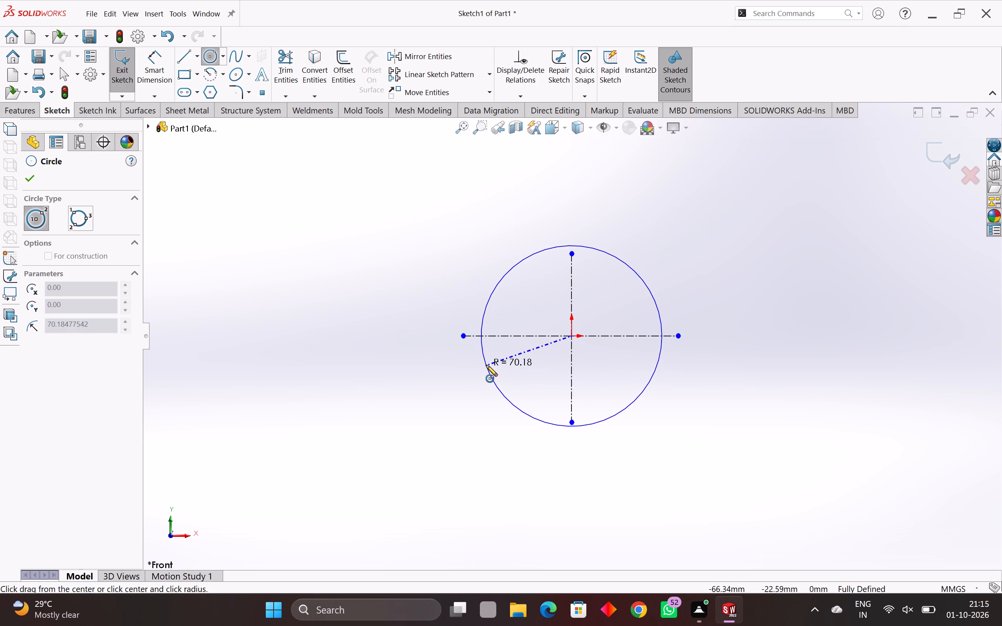
{"action": "scroll", "coordinate": [486, 365], "scroll_direction": "down", "scroll_amount": 1}
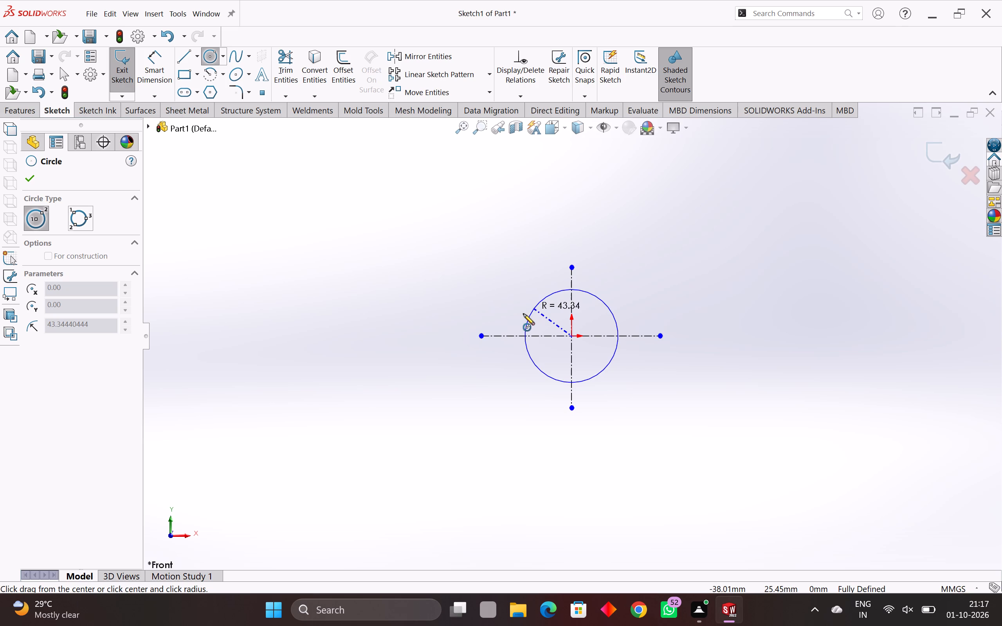
{"action": "left_click", "coordinate": [531, 310]}
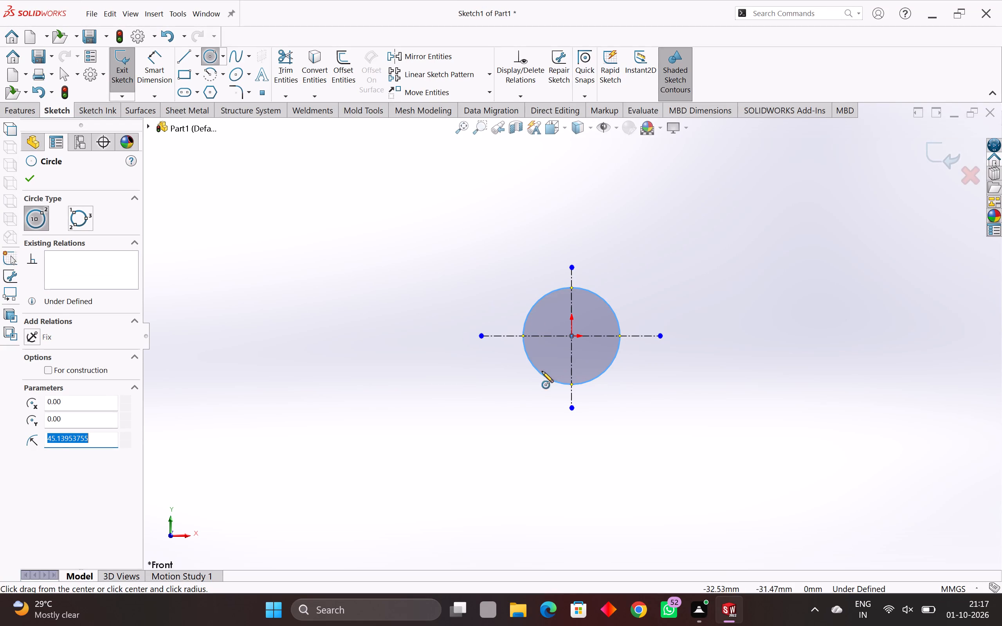
Dimension the circle's diameter with Smart Dimension and set it to 45 mm.
{"action": "middle_click_drag", "start_coordinate": [582, 410], "coordinate": [459, 443]}
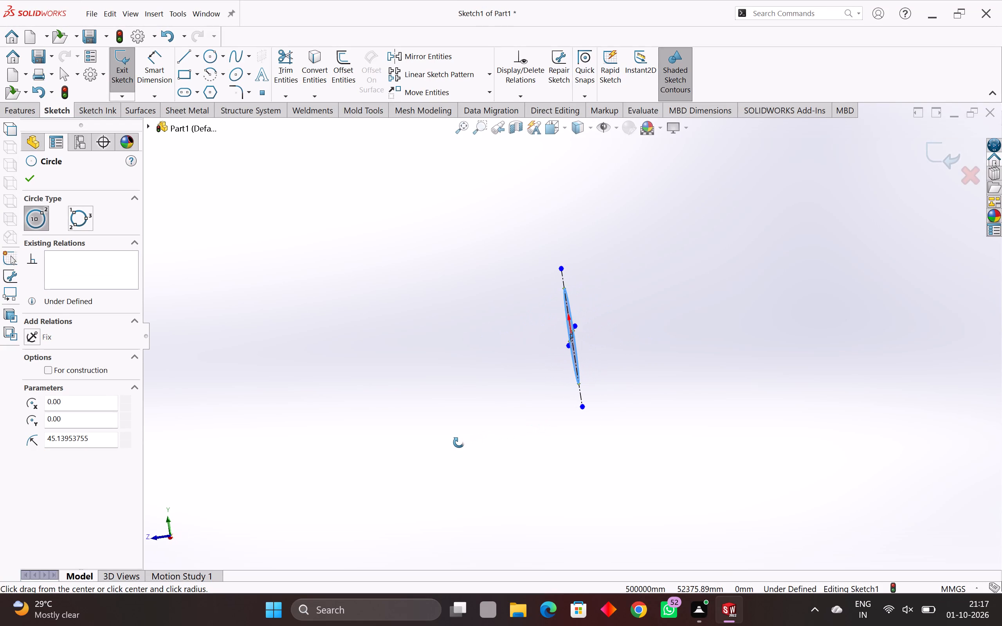
{"action": "middle_click_drag", "start_coordinate": [459, 443], "coordinate": [481, 438]}
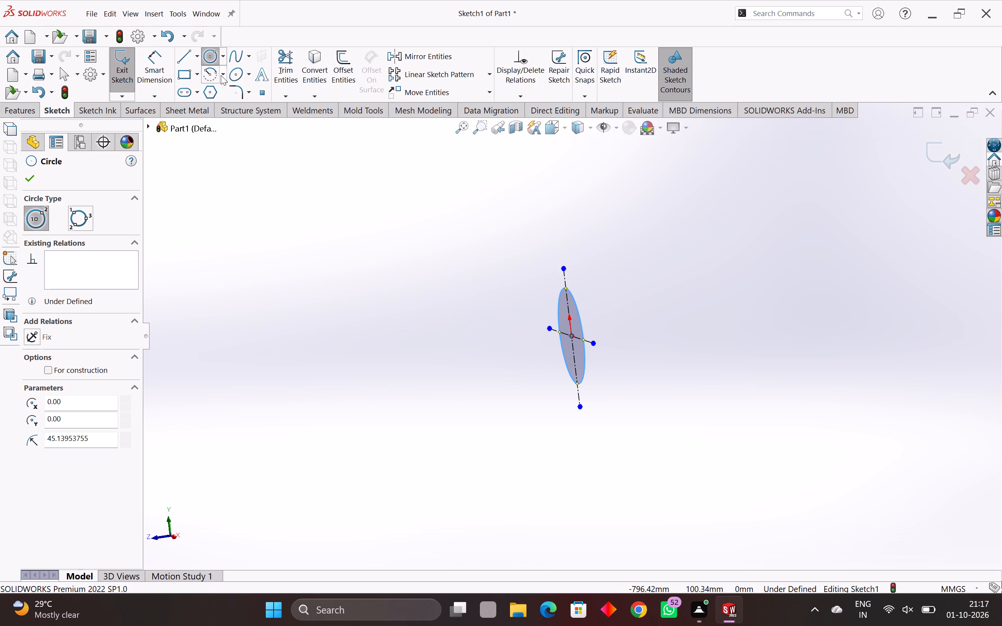
{"action": "middle_click_drag", "start_coordinate": [430, 317], "coordinate": [545, 302]}
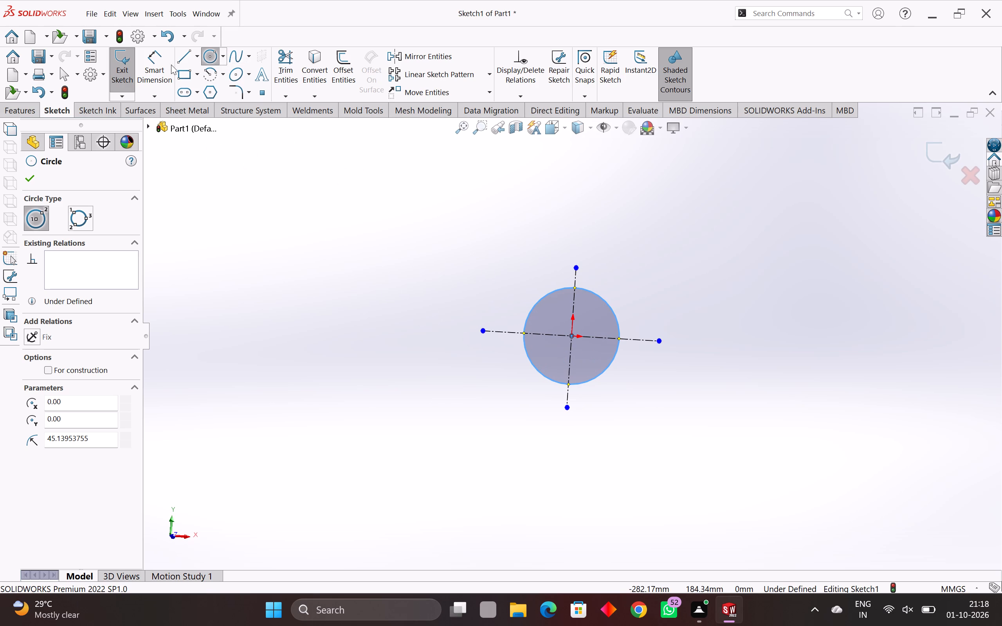
{"action": "left_click", "coordinate": [150, 58]}
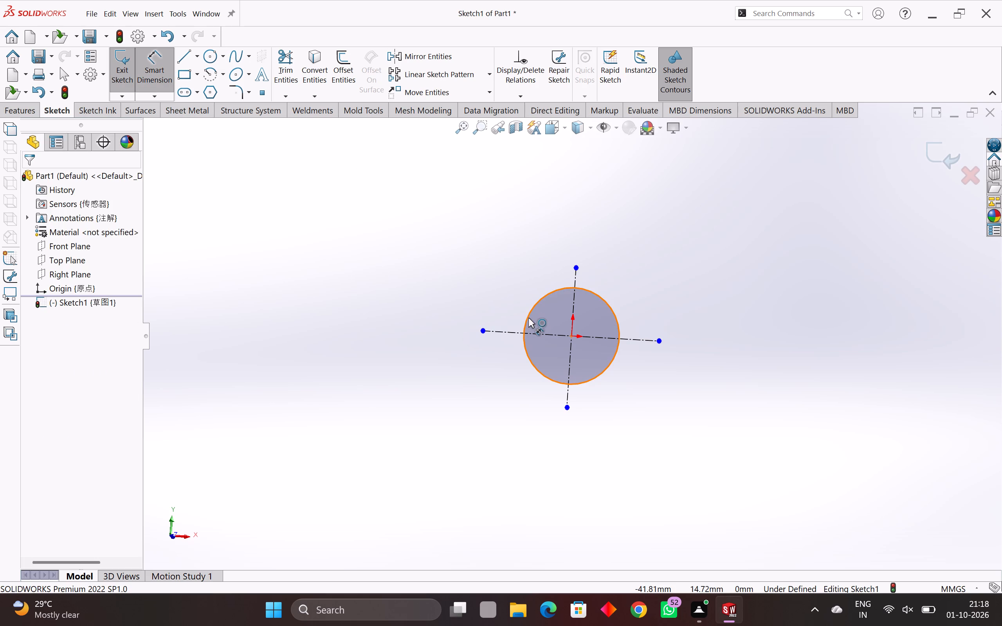
{"action": "left_click", "coordinate": [528, 318]}
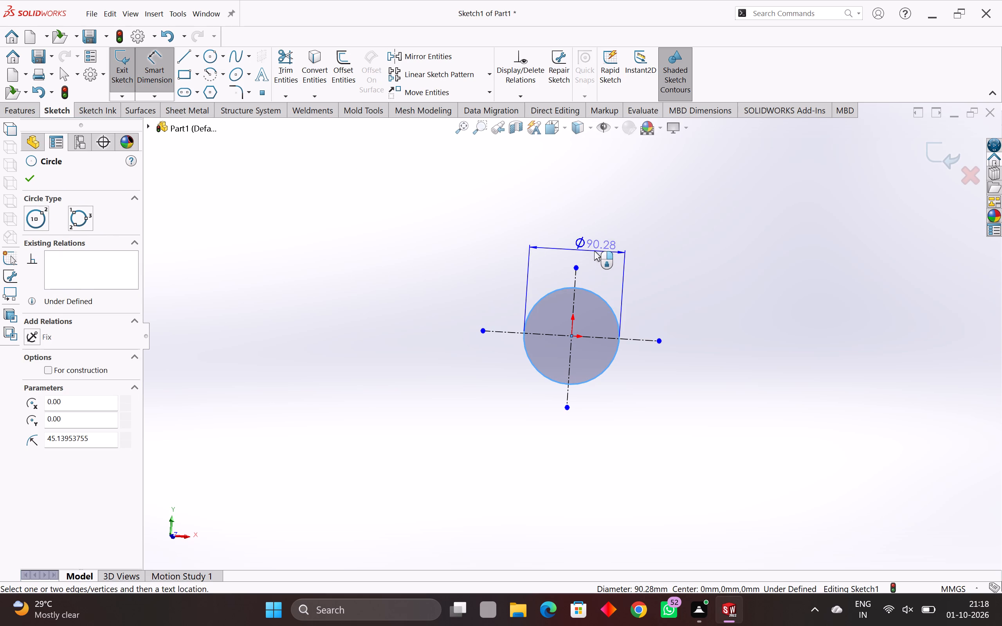
{"action": "left_click", "coordinate": [594, 251]}
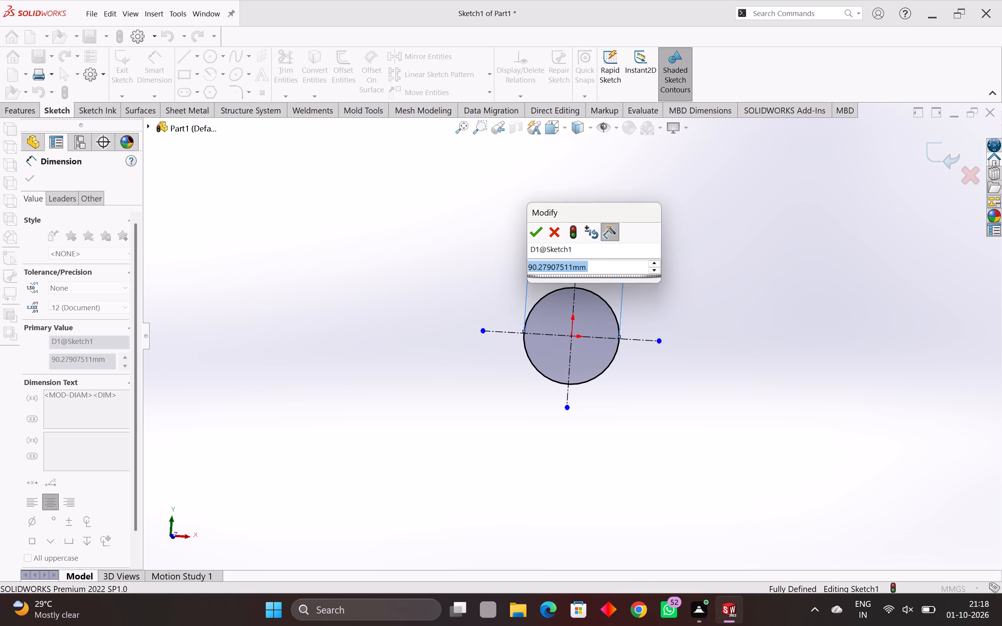
{"action": "type", "text": "45"}
{"action": "key", "text": "Return"}
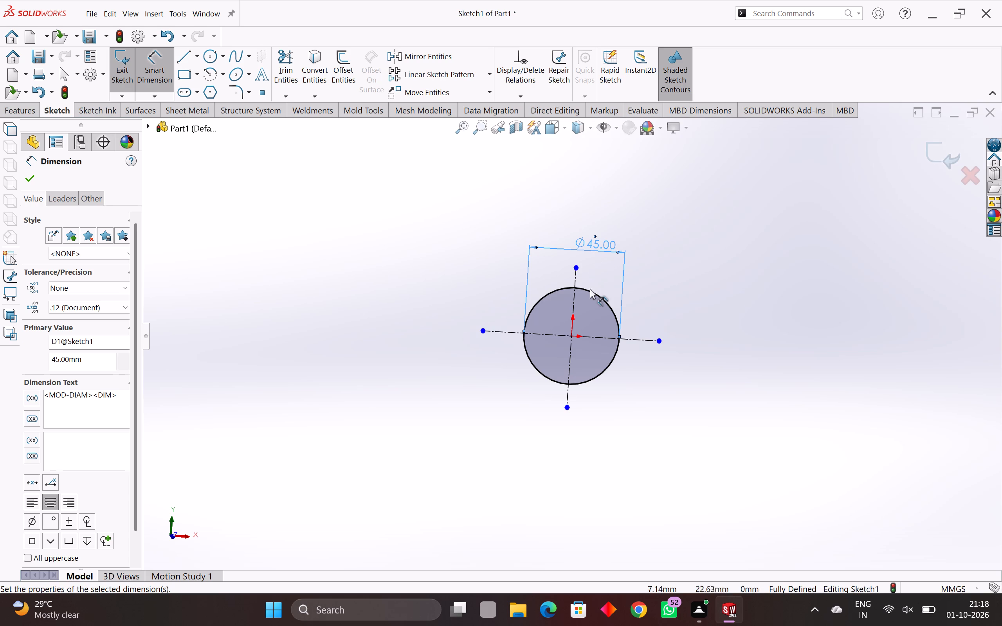
Reposition the circle's diameter dimension just above the circle, clear of the vertical centerline's upper endpoint.
{"action": "left_click_drag", "start_coordinate": [599, 244], "coordinate": [600, 265]}
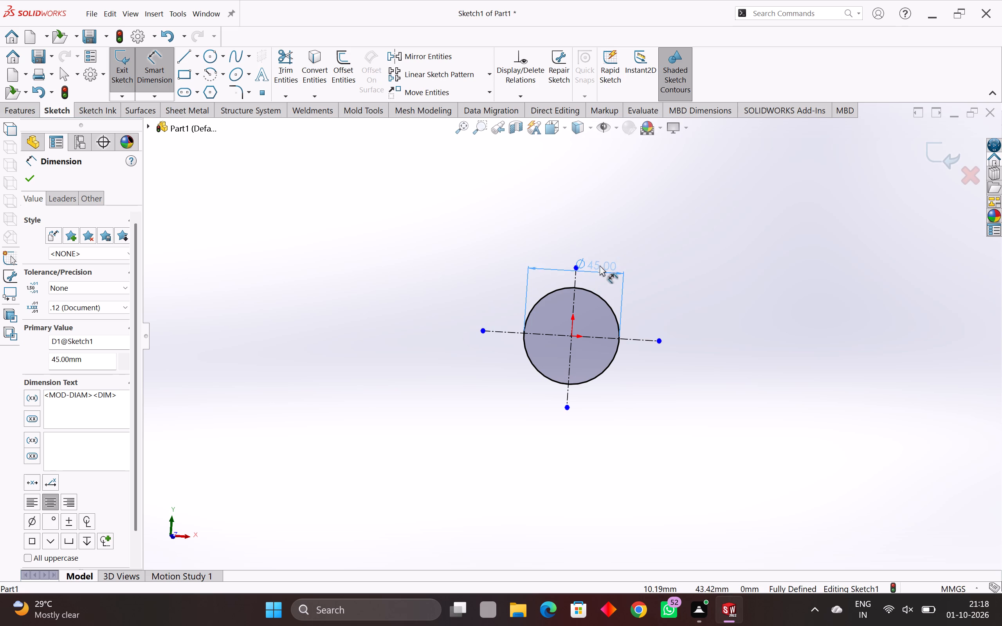
{"action": "left_click_drag", "start_coordinate": [600, 265], "coordinate": [570, 208]}
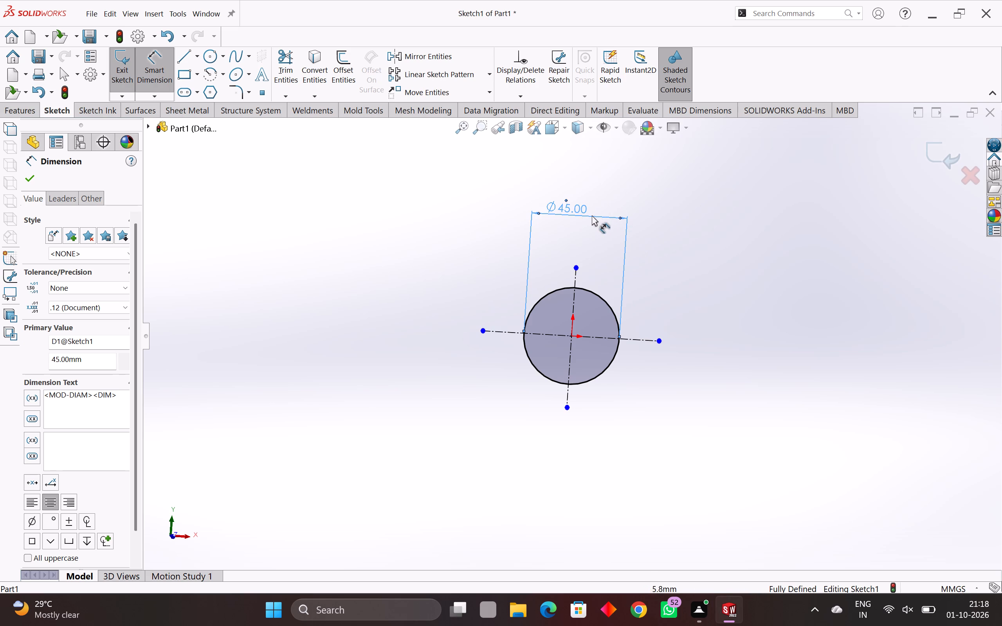
{"action": "left_click_drag", "start_coordinate": [591, 215], "coordinate": [581, 245]}
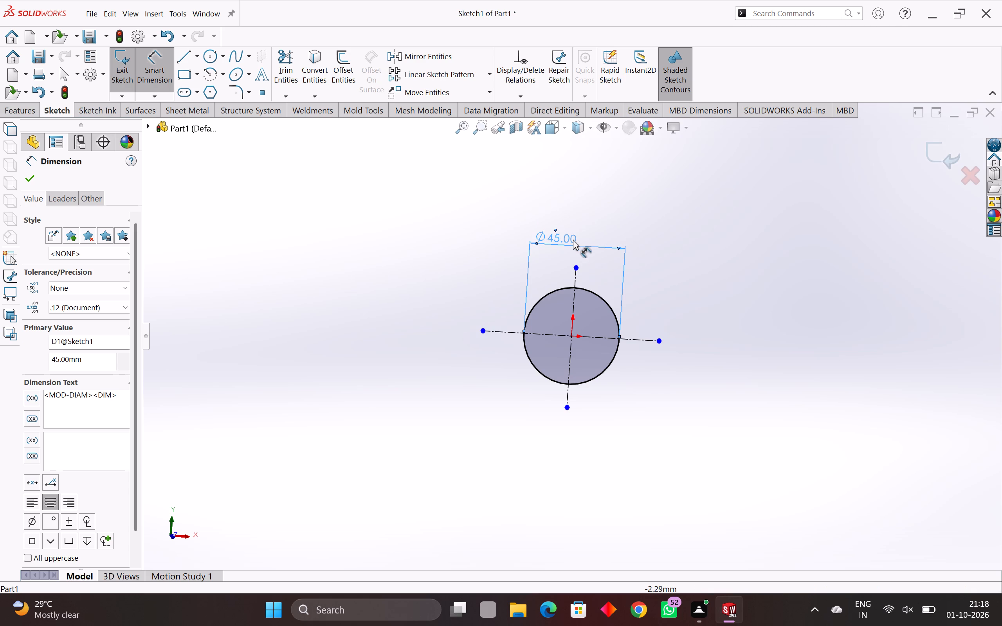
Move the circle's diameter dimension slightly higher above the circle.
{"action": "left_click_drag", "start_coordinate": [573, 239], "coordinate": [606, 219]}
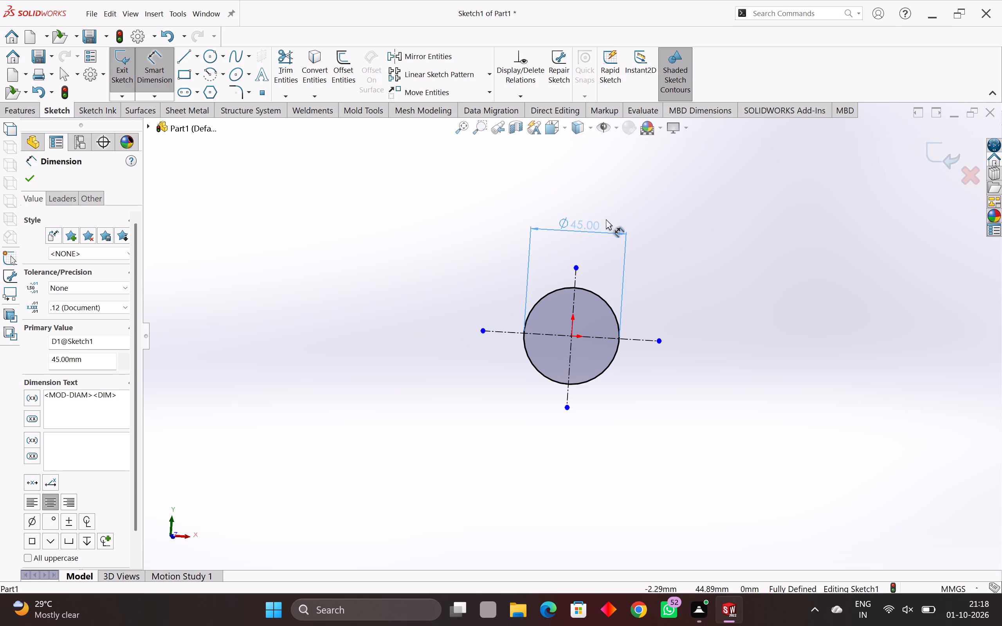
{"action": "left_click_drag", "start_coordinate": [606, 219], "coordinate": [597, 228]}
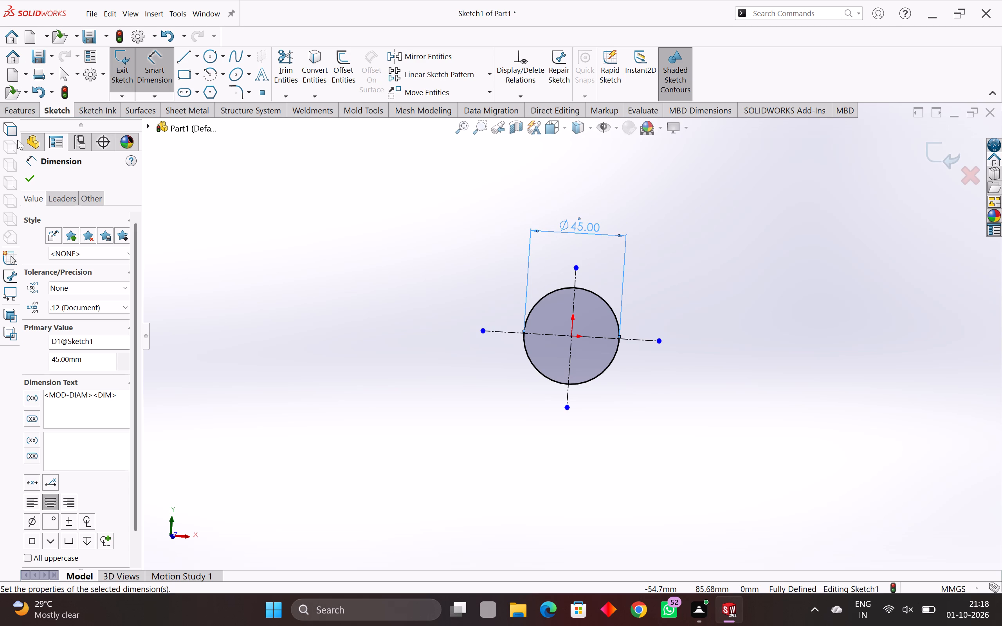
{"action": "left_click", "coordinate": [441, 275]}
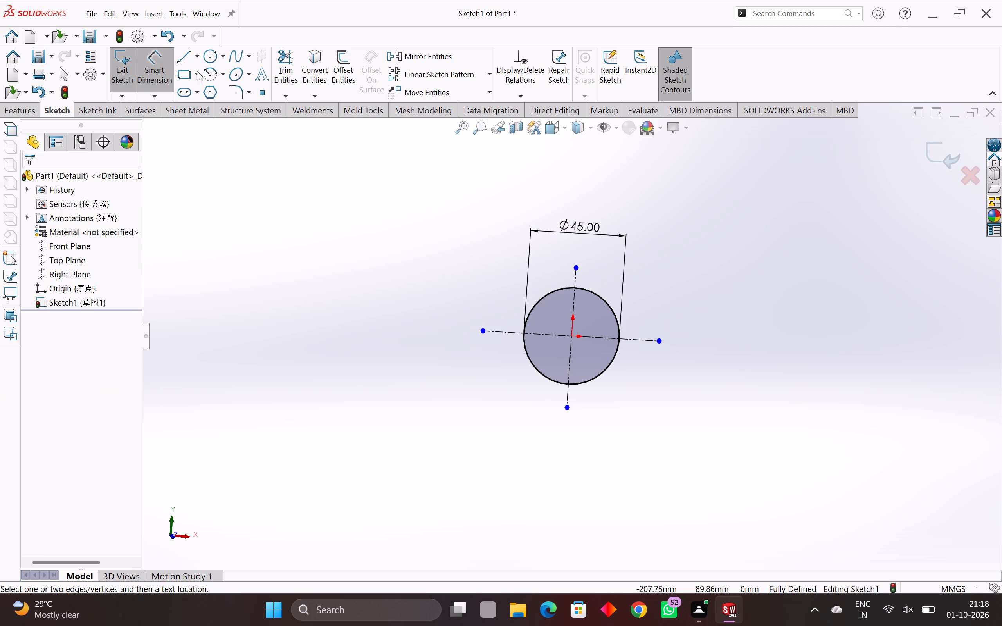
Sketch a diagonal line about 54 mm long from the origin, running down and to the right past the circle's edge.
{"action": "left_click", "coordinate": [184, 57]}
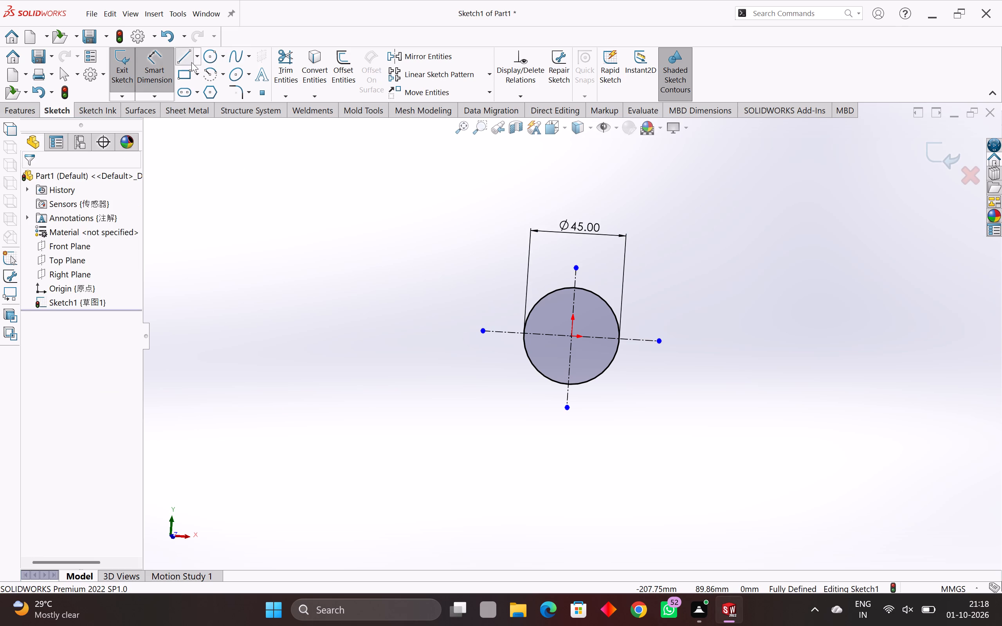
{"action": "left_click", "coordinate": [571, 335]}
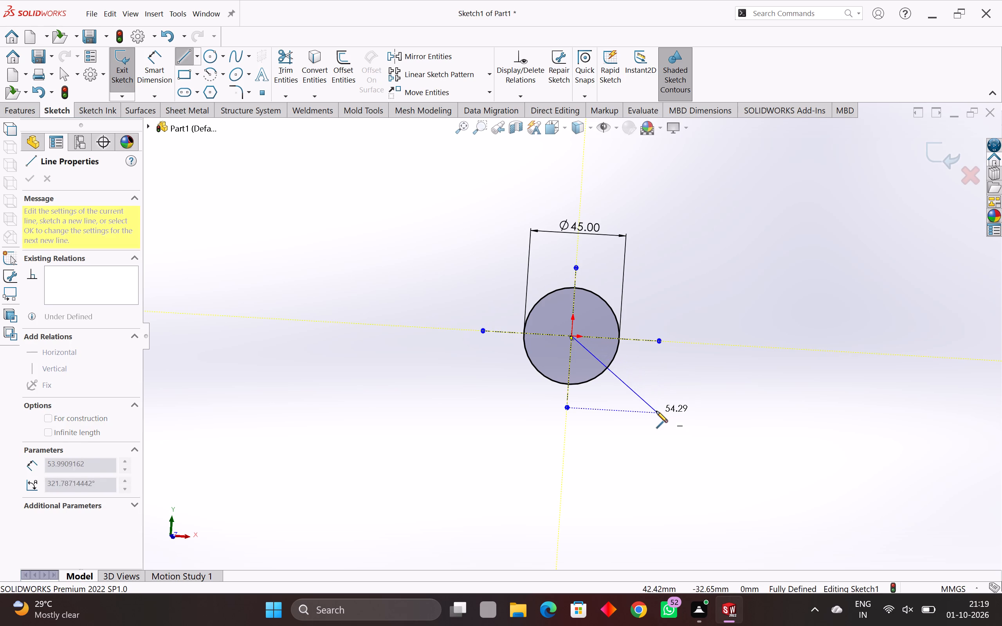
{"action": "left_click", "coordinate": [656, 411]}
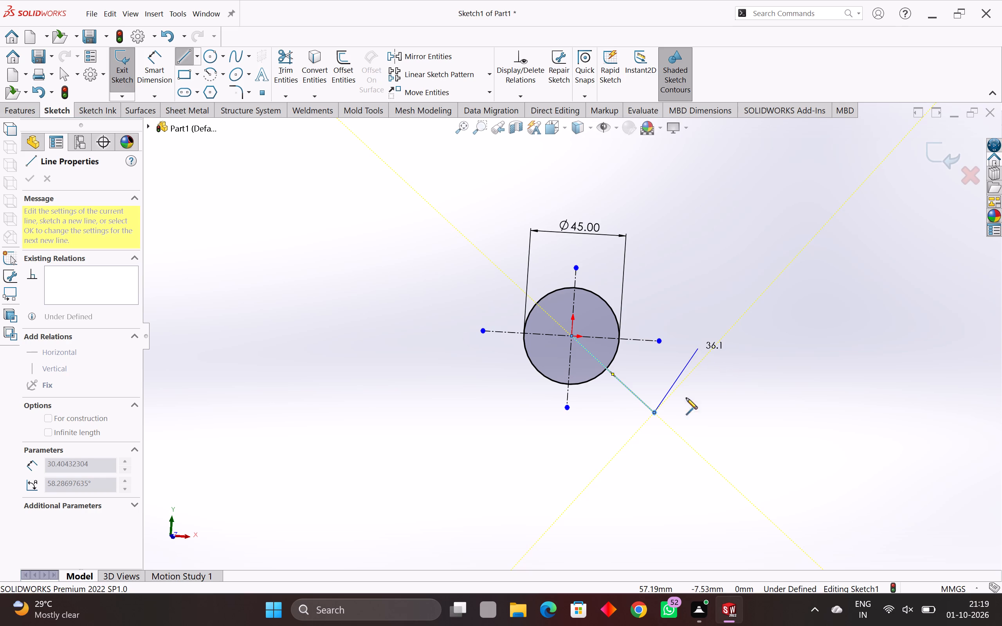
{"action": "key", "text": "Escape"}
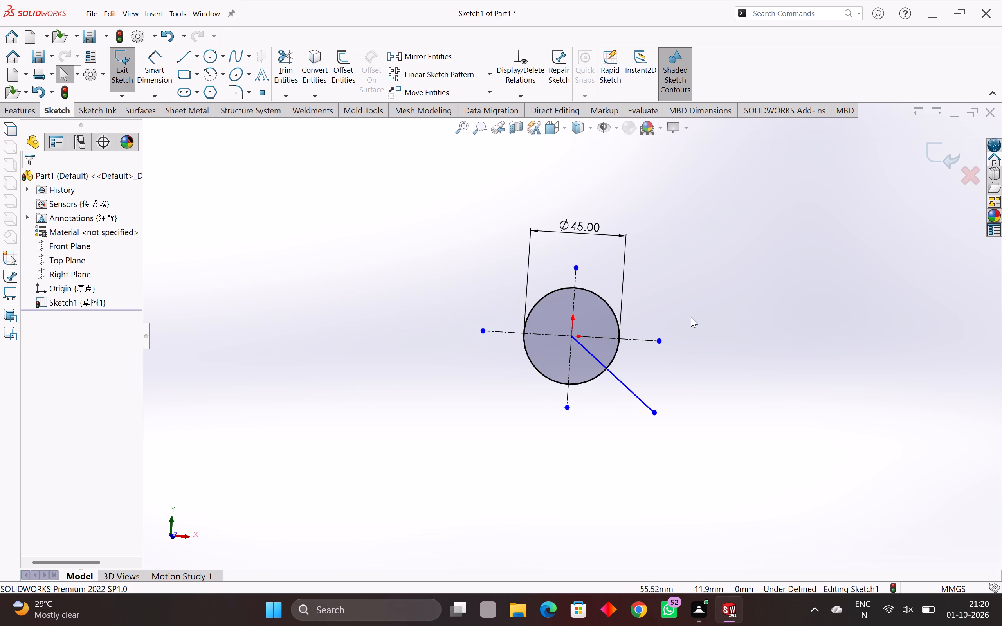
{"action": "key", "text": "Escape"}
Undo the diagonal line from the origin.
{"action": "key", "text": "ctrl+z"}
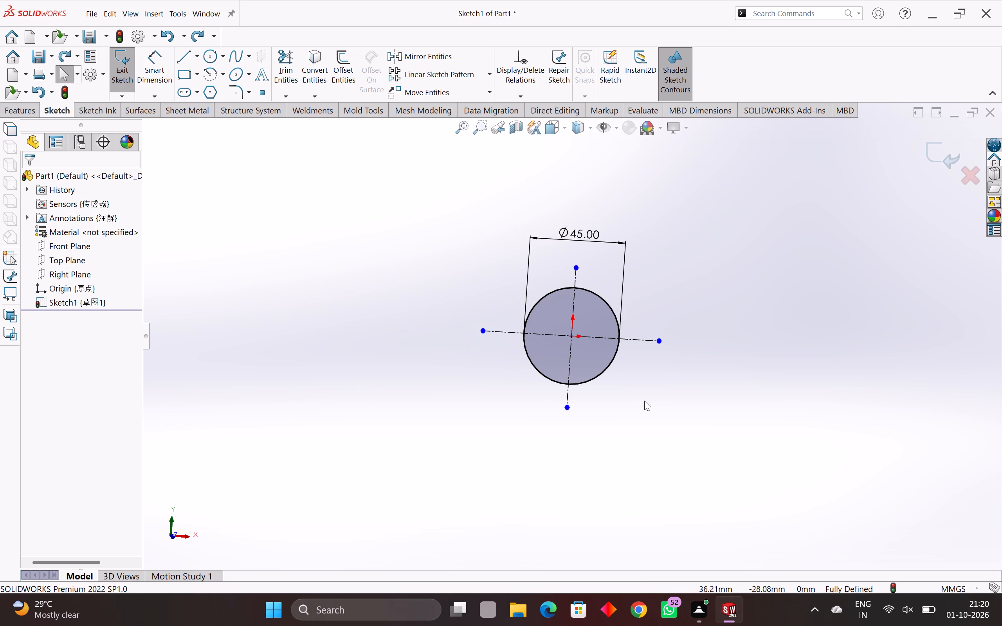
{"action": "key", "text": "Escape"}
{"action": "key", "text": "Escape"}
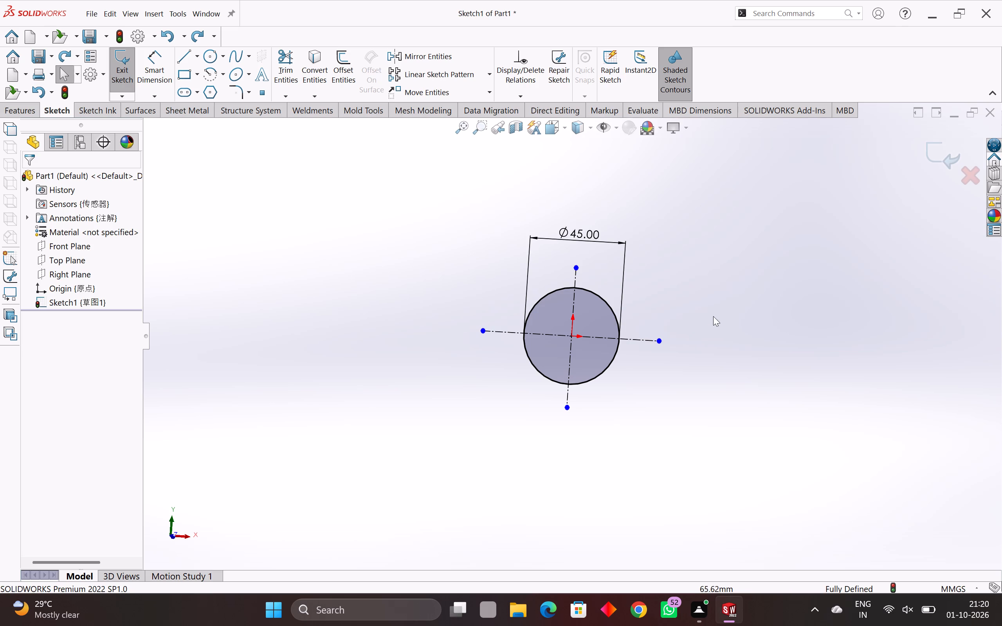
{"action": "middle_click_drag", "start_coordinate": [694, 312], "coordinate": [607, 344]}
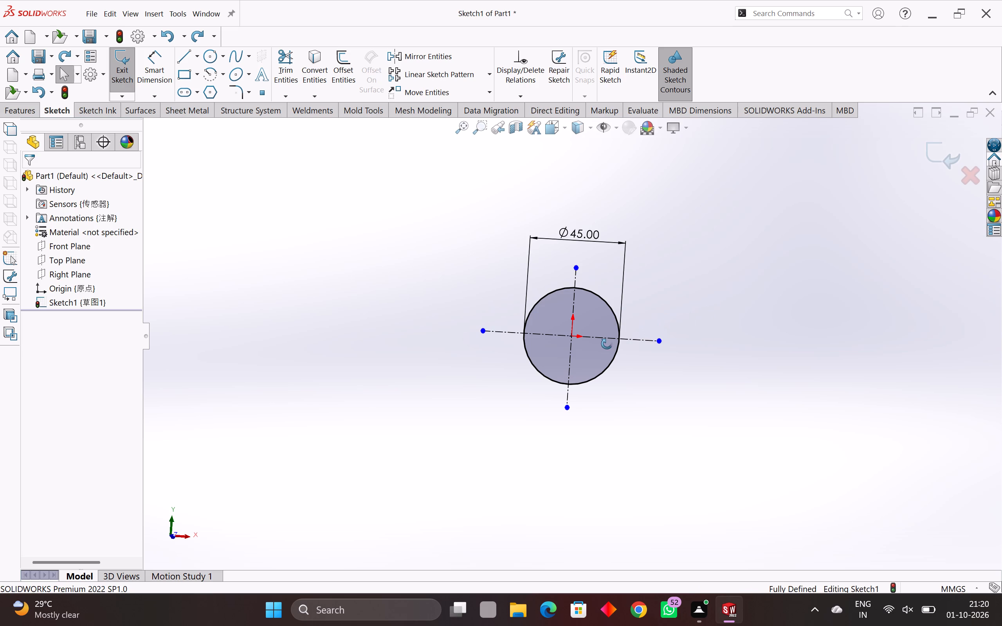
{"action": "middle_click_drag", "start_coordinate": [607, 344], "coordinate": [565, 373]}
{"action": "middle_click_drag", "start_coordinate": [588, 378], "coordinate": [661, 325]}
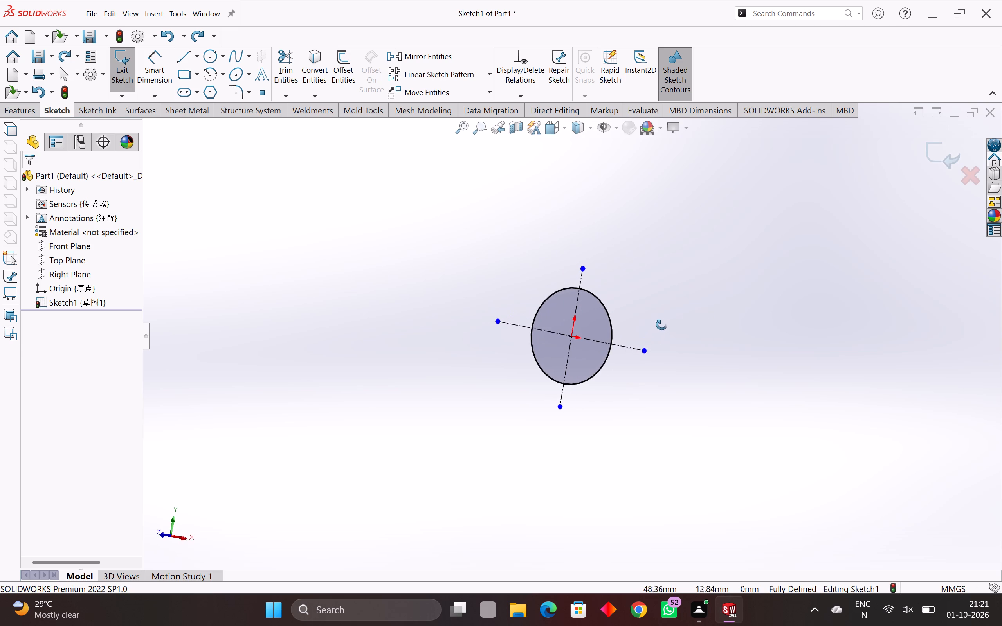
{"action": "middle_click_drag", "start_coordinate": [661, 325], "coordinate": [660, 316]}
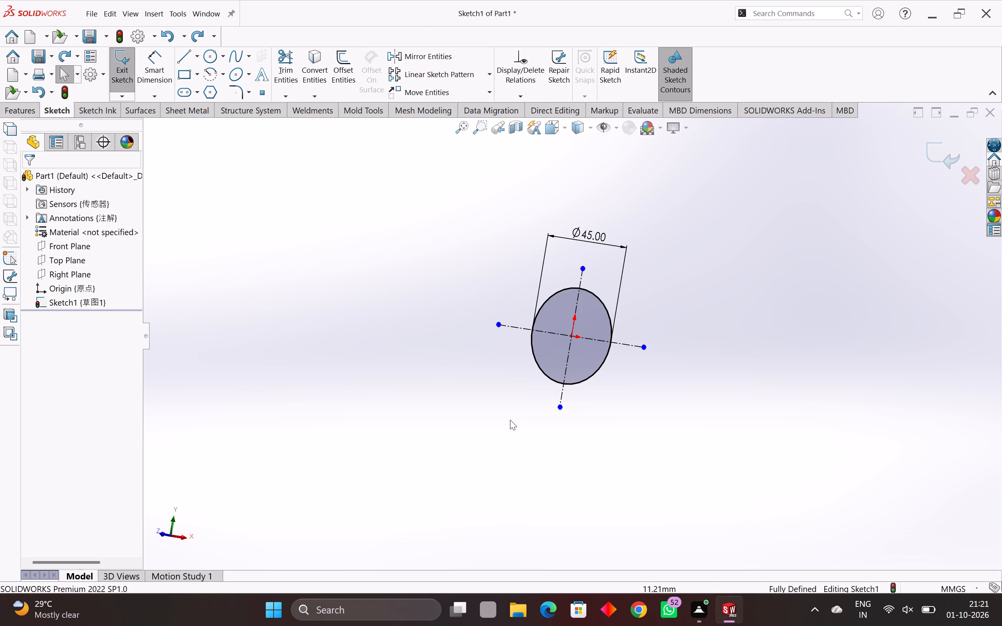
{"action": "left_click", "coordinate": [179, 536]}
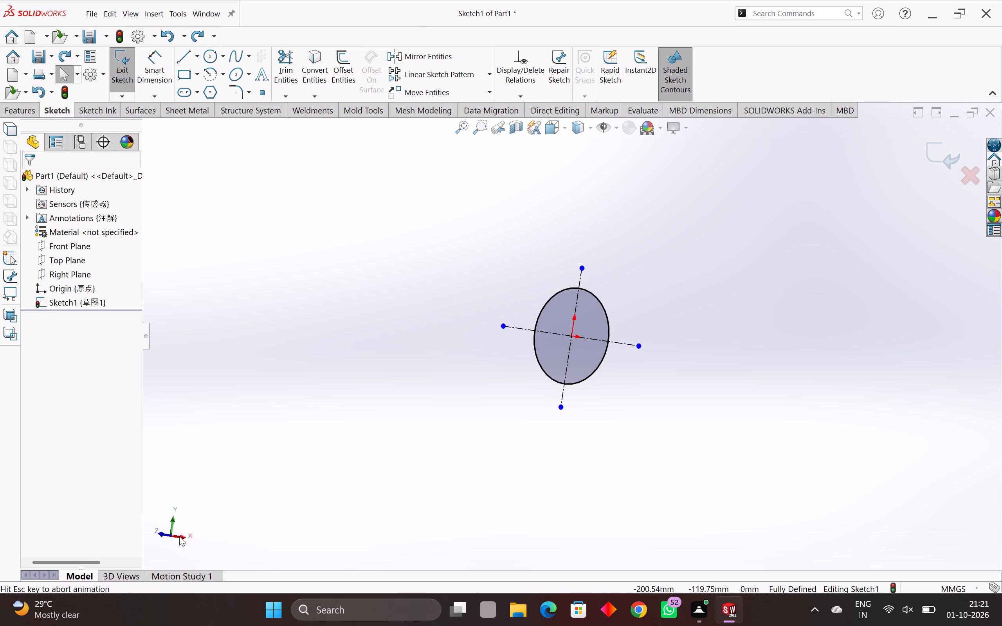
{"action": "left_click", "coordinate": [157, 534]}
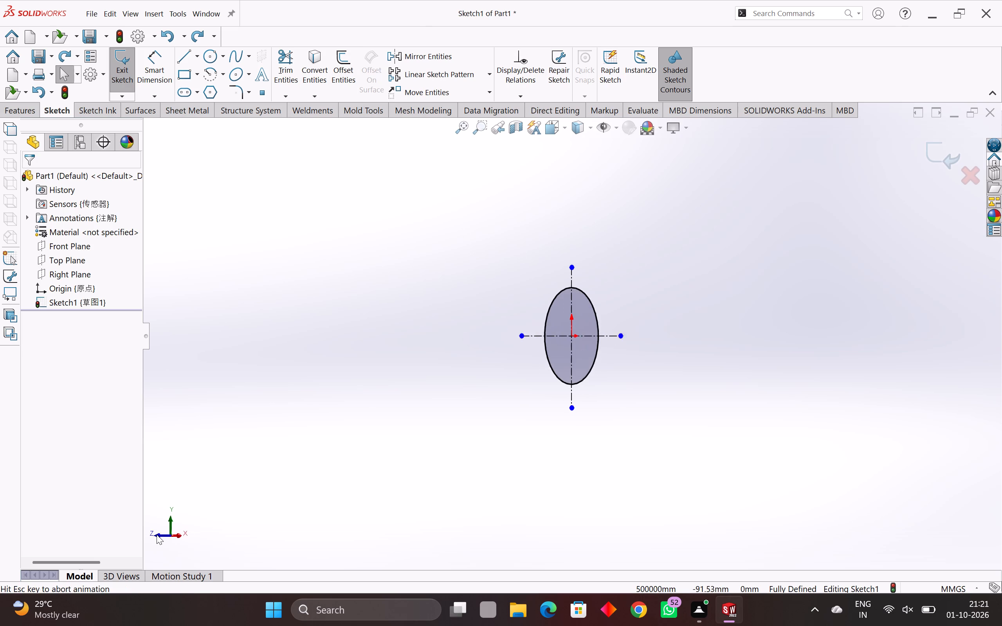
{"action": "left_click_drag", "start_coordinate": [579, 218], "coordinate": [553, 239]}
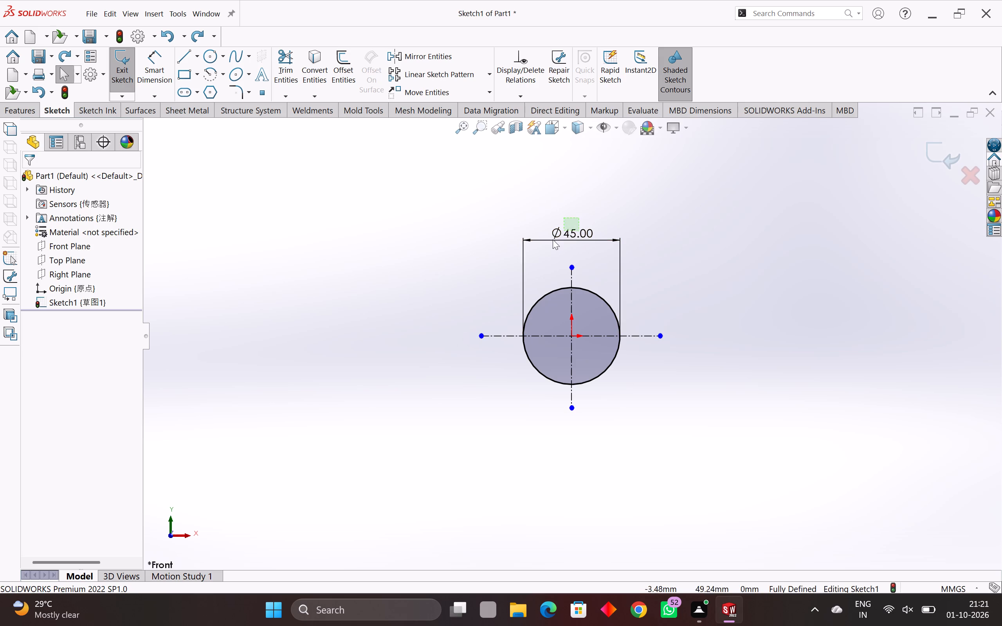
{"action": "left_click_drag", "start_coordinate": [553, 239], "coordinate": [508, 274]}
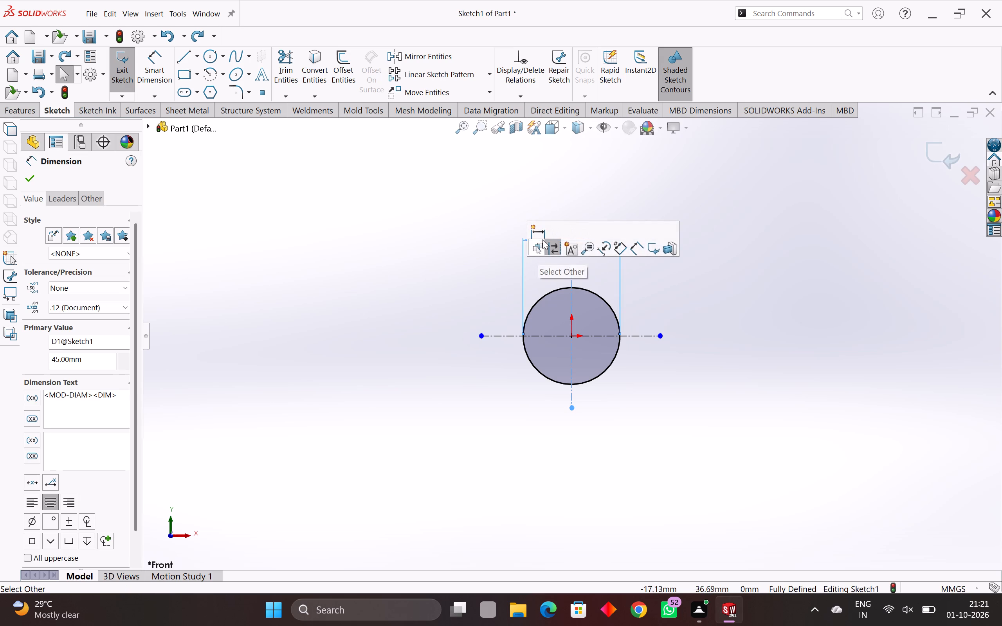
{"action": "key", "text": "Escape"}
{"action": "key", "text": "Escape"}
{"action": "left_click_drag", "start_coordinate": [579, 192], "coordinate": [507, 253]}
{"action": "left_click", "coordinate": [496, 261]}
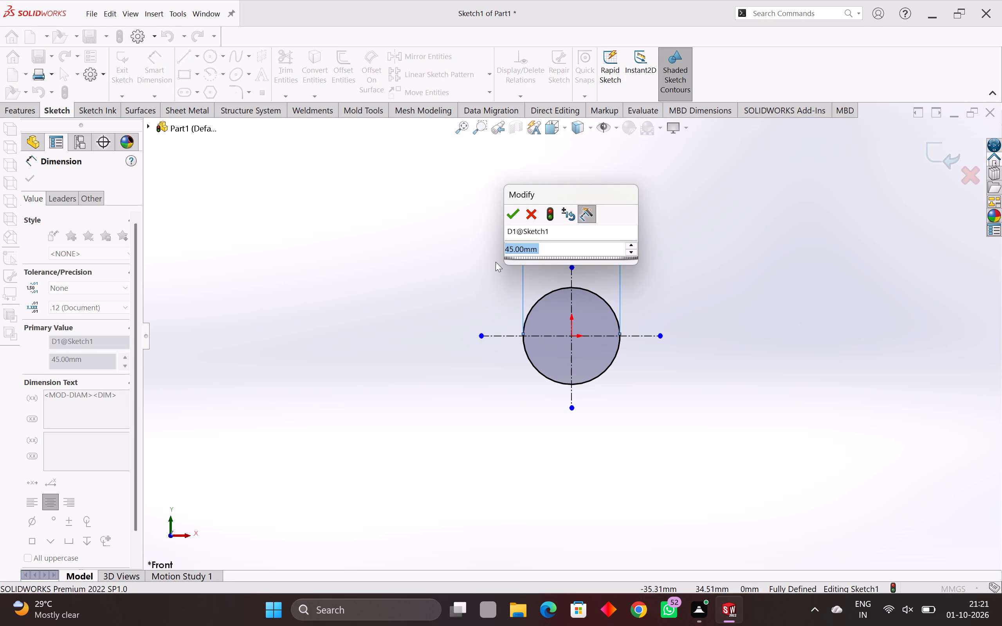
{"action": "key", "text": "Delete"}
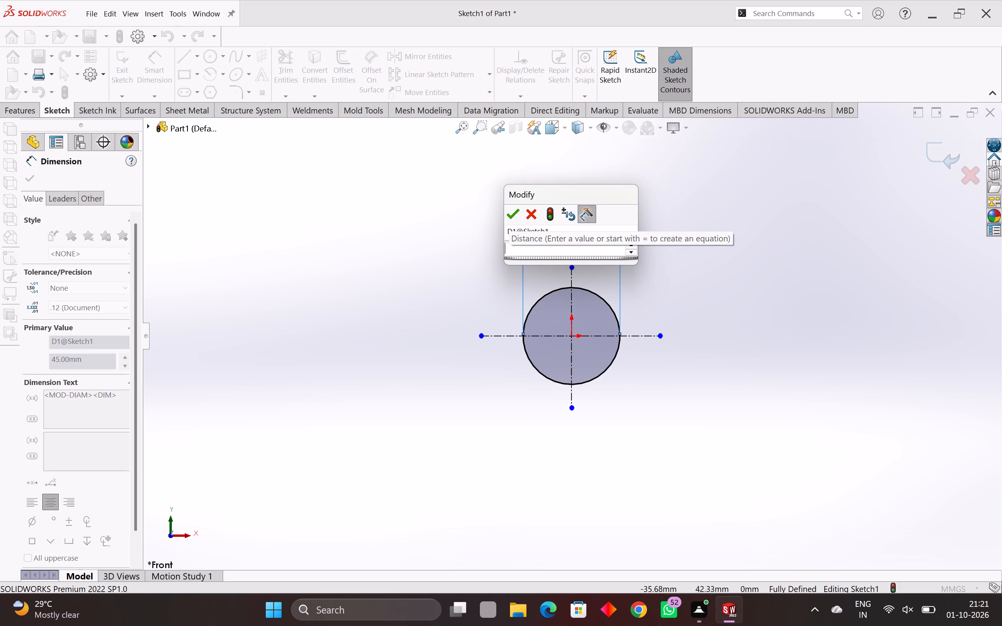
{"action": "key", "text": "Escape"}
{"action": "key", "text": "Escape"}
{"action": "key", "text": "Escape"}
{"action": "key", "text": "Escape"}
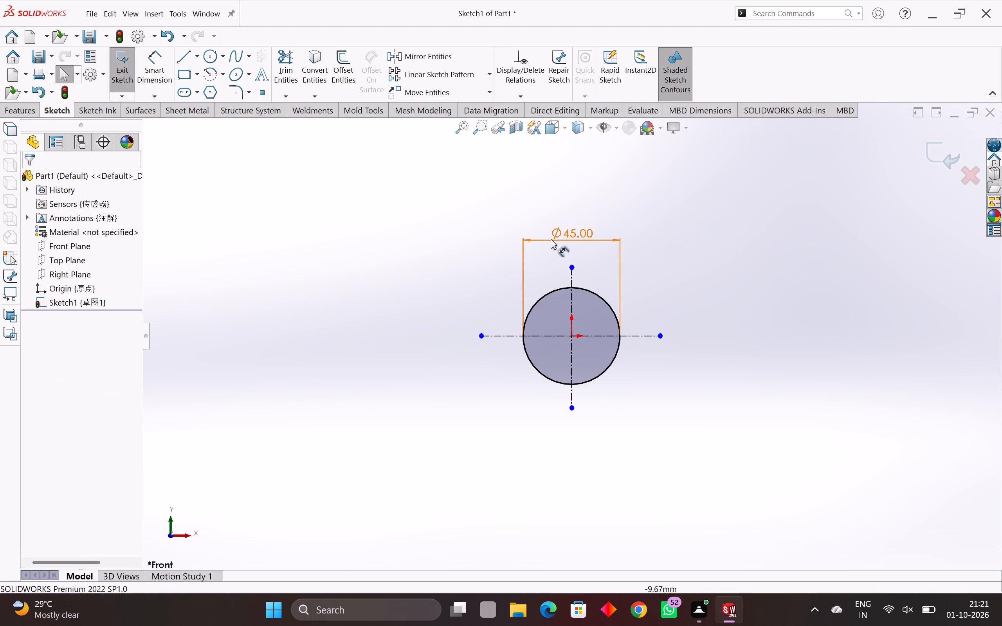
Delete the circle together with its diameter dimension, keeping only the two crossing centerlines.
{"action": "left_click_drag", "start_coordinate": [635, 291], "coordinate": [612, 306]}
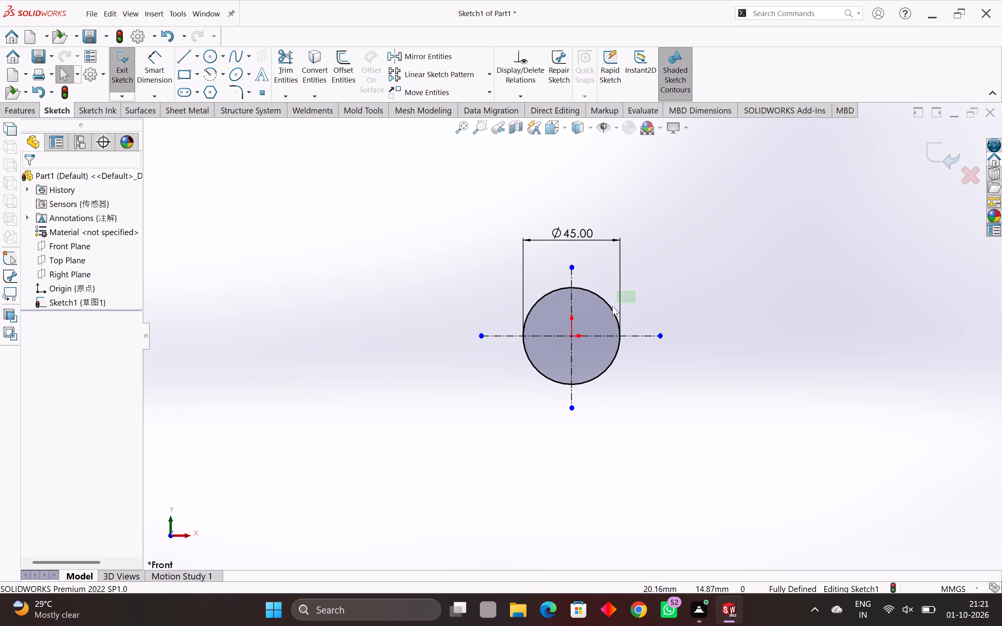
{"action": "left_click_drag", "start_coordinate": [612, 306], "coordinate": [595, 318]}
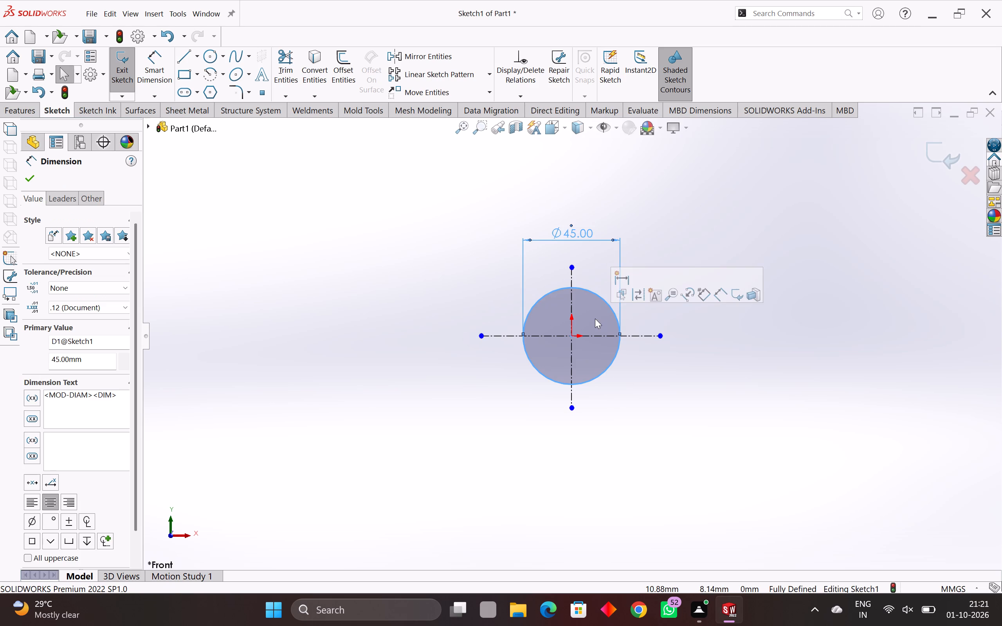
{"action": "key", "text": "Delete"}
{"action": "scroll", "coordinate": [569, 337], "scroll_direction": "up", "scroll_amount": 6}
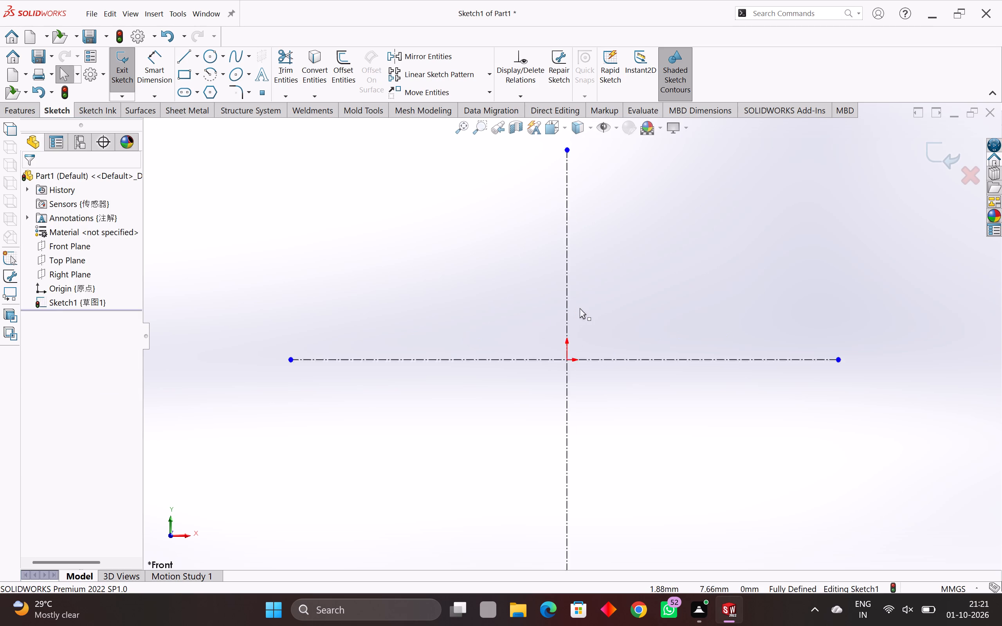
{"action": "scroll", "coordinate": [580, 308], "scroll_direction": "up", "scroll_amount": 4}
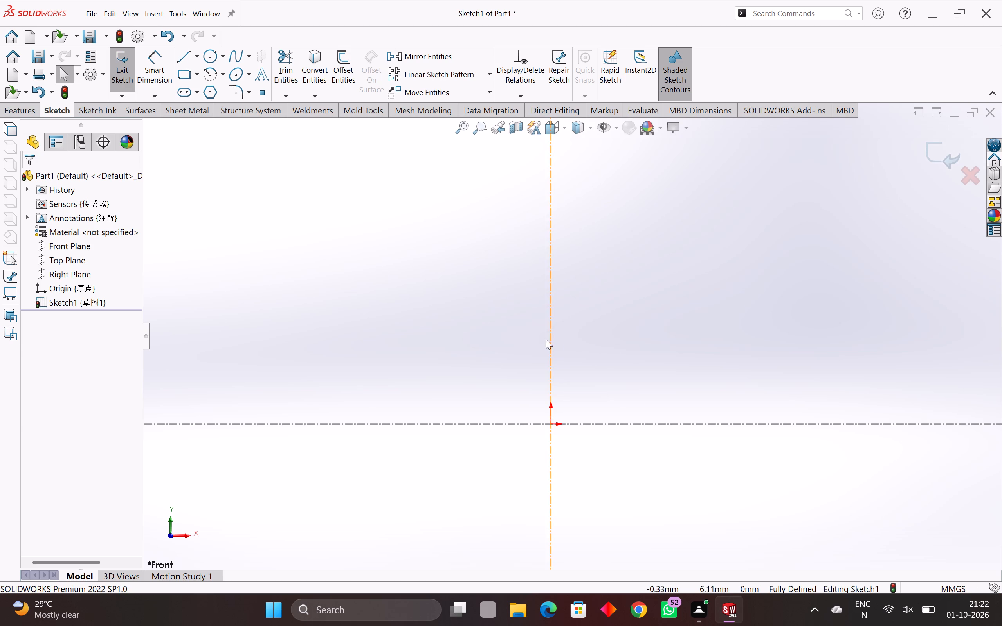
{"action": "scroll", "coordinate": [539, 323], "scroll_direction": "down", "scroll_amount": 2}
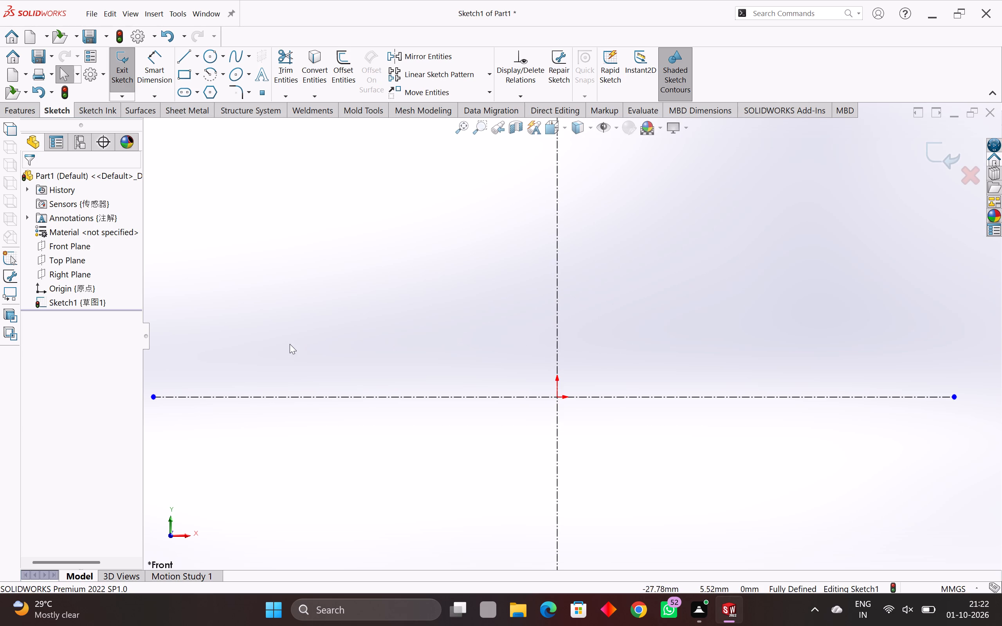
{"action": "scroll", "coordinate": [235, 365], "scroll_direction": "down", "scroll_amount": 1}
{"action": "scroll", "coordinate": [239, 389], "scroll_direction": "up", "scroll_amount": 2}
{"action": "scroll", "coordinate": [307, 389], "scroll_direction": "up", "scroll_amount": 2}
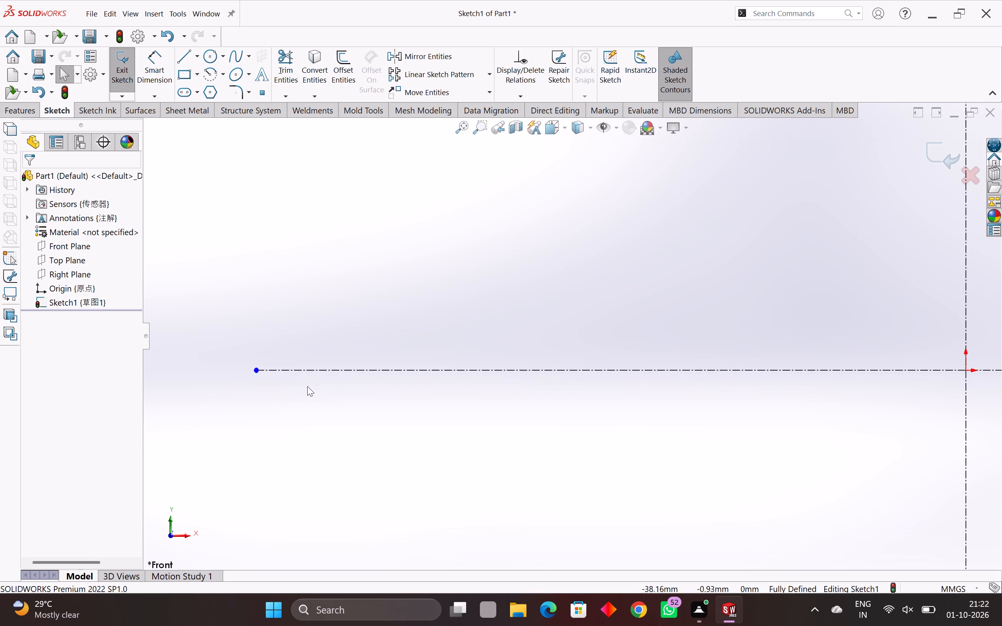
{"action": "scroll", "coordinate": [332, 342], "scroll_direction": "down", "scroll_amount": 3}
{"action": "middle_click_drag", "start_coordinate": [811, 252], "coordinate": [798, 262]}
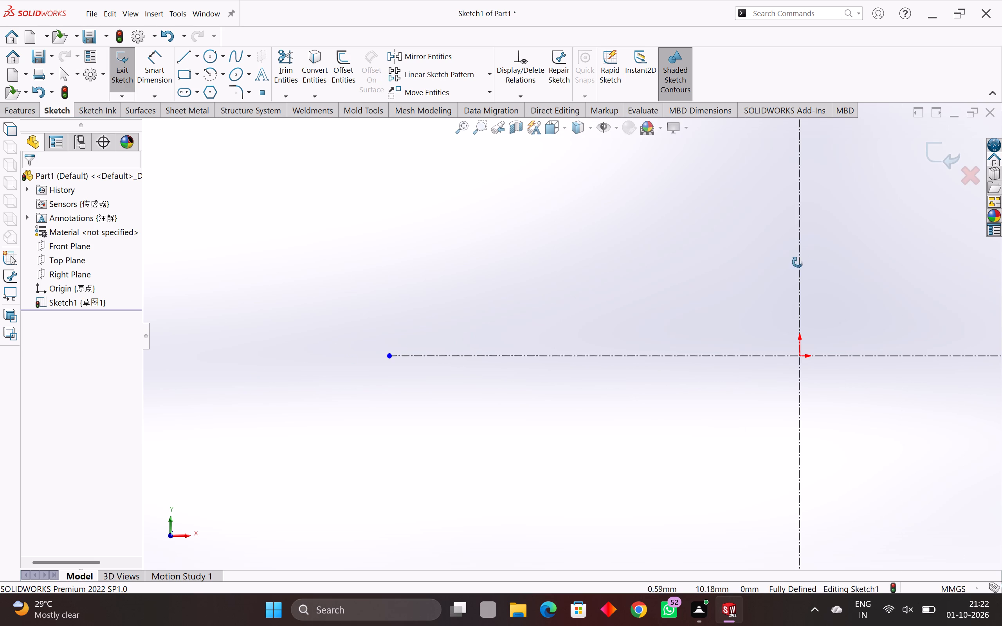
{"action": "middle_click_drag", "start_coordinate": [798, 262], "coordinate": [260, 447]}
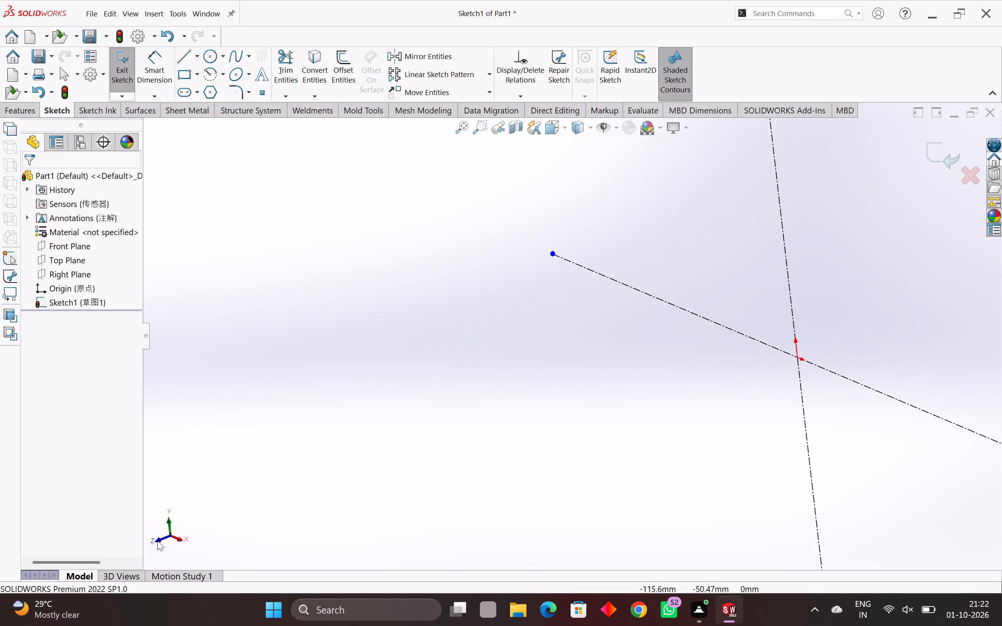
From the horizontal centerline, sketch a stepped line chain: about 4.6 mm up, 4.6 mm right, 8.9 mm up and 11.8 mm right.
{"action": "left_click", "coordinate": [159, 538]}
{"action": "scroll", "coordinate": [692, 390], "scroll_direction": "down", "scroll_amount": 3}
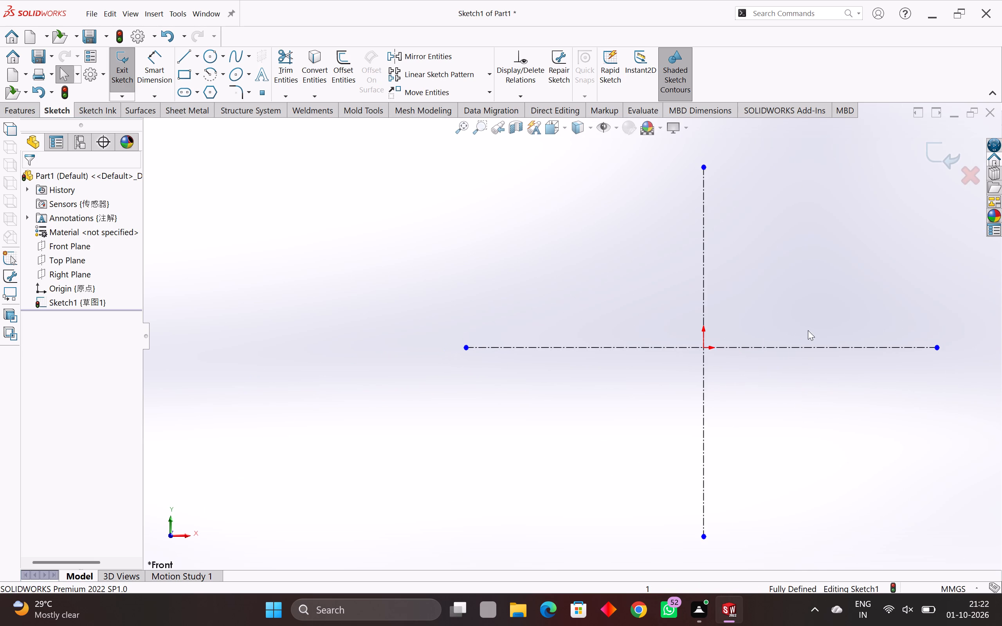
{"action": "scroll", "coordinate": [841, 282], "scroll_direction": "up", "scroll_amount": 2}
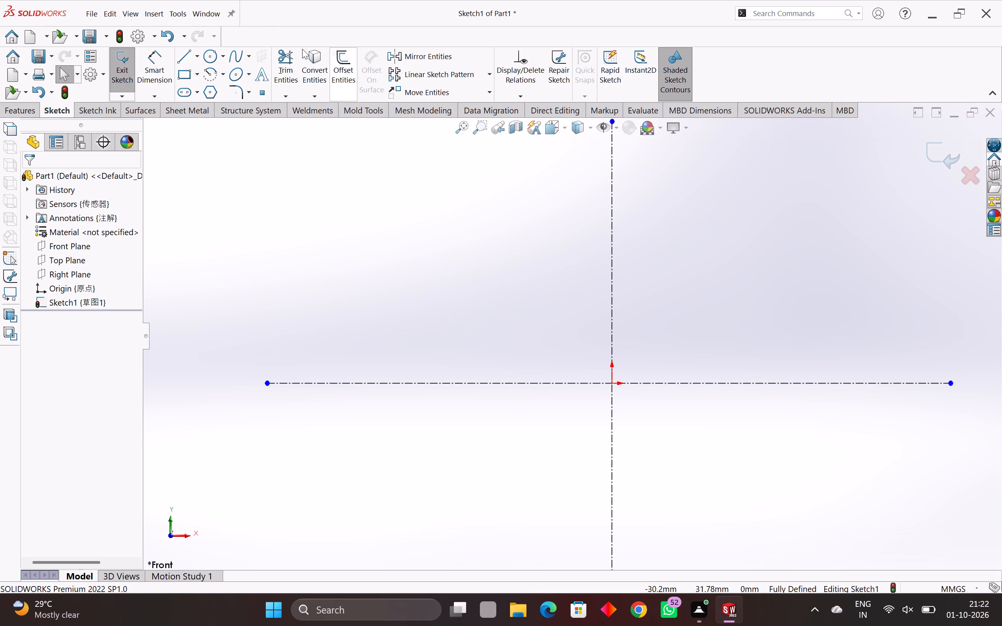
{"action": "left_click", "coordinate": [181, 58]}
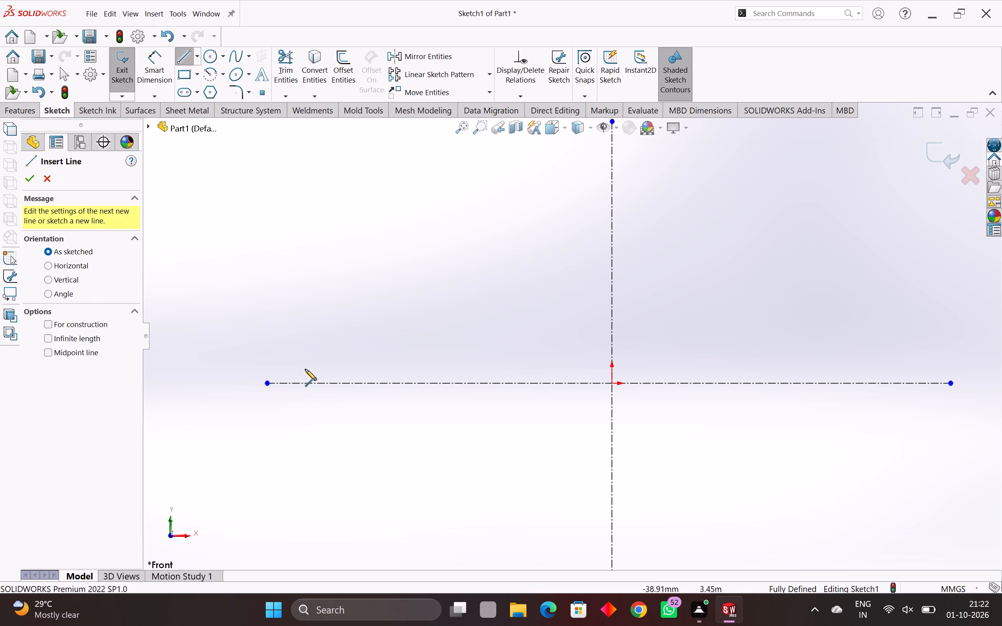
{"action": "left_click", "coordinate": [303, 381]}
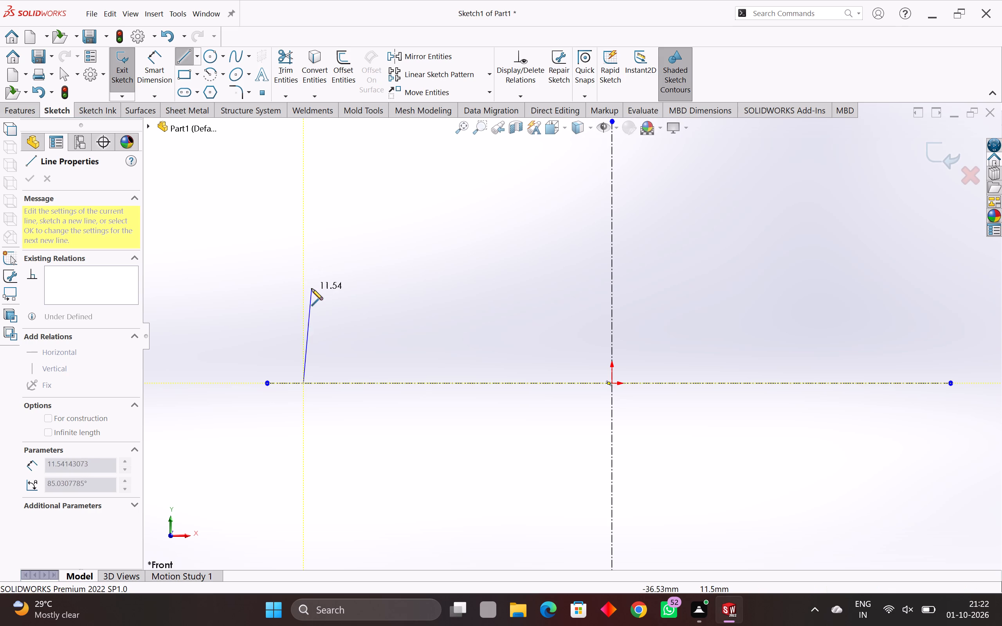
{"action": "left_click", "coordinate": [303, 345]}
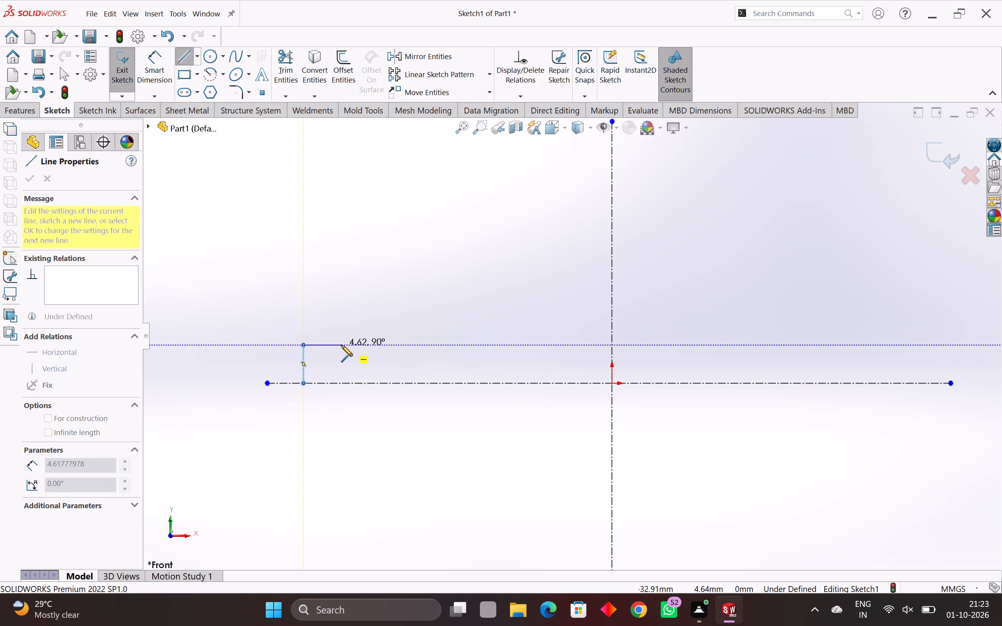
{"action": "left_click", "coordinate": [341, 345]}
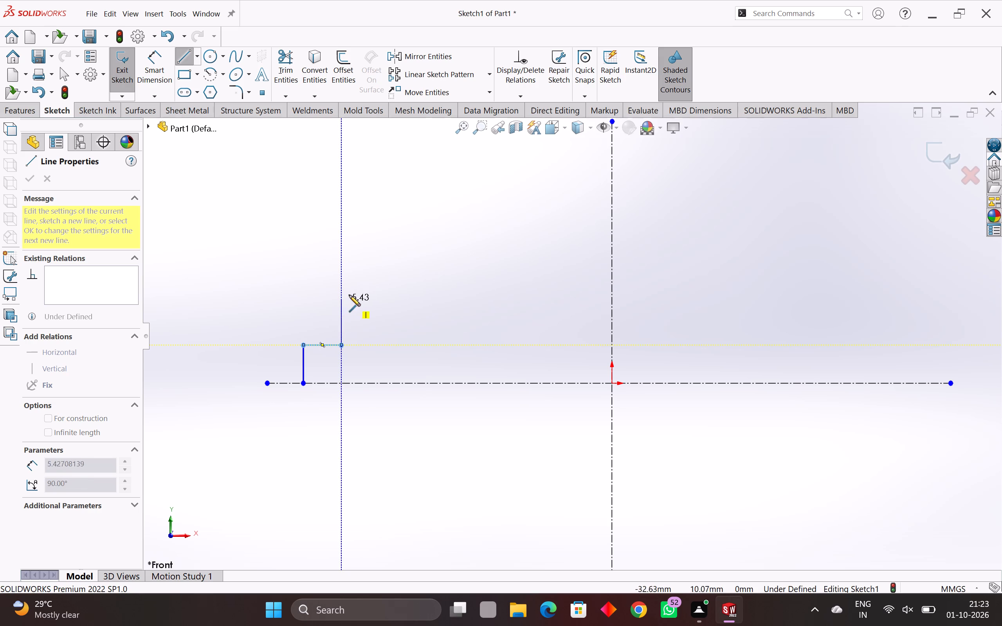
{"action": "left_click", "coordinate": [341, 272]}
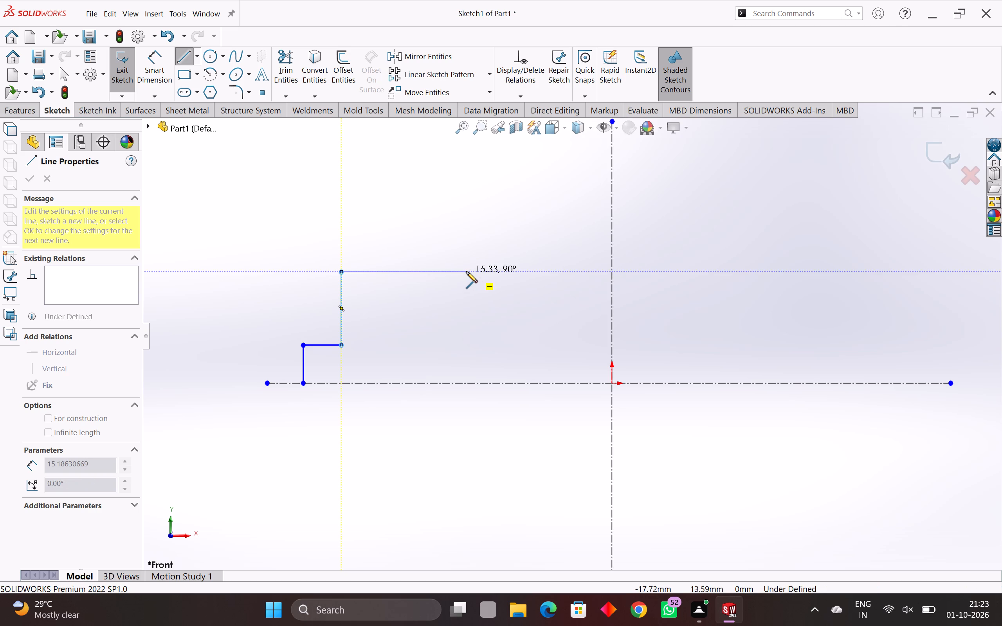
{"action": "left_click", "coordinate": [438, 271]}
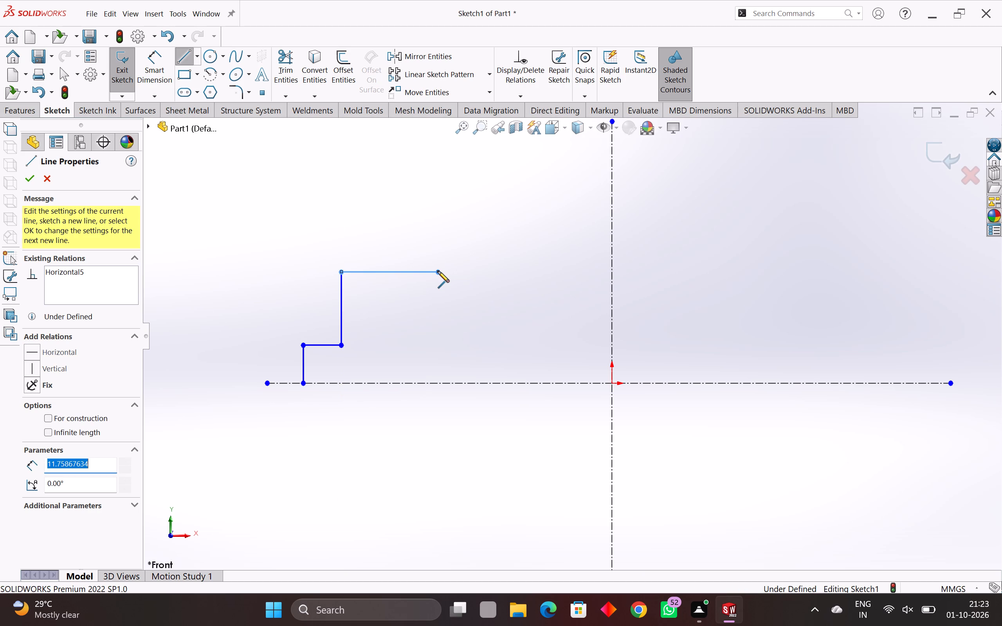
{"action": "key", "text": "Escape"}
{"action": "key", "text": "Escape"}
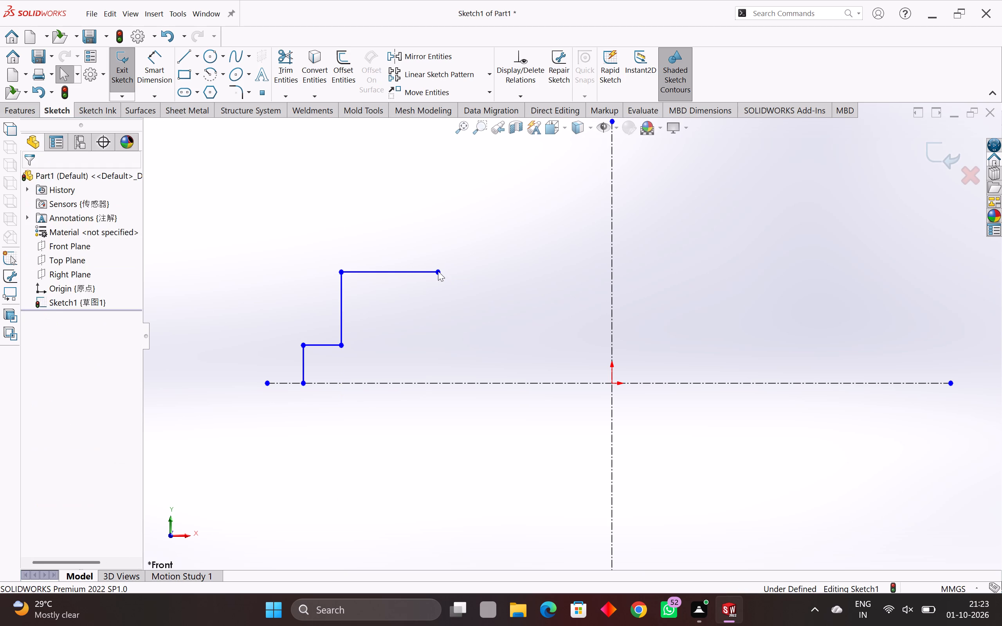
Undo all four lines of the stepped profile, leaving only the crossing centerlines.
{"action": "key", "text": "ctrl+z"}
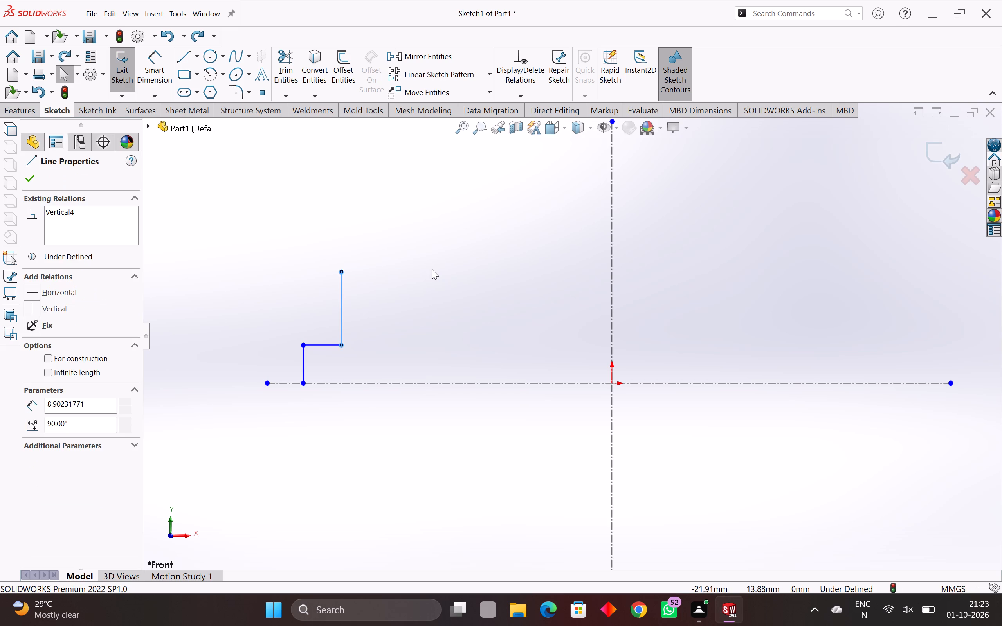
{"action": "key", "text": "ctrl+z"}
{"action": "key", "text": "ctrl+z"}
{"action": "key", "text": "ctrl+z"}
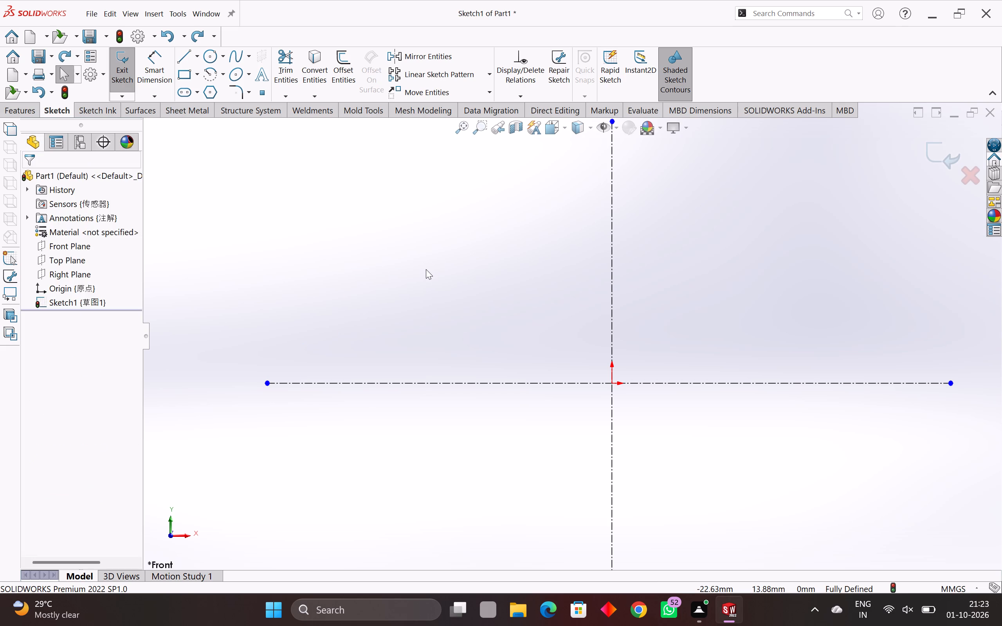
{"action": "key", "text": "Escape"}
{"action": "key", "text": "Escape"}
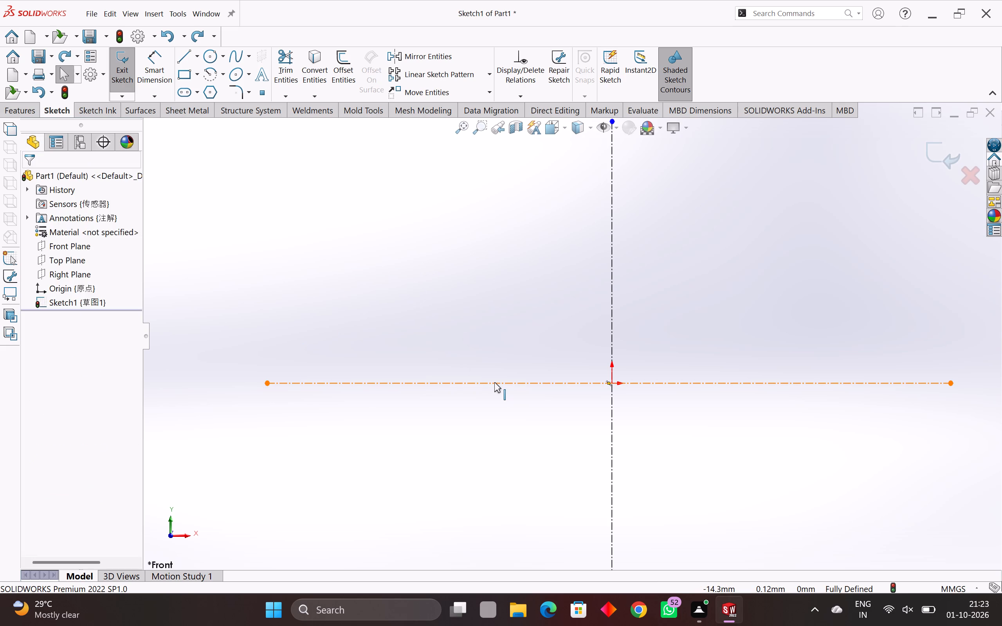
Sketch a vertical line about 9 mm up from the horizontal centerline, left of the origin, and a connected horizontal line about 9.6 mm rightward.
{"action": "key", "text": "l"}
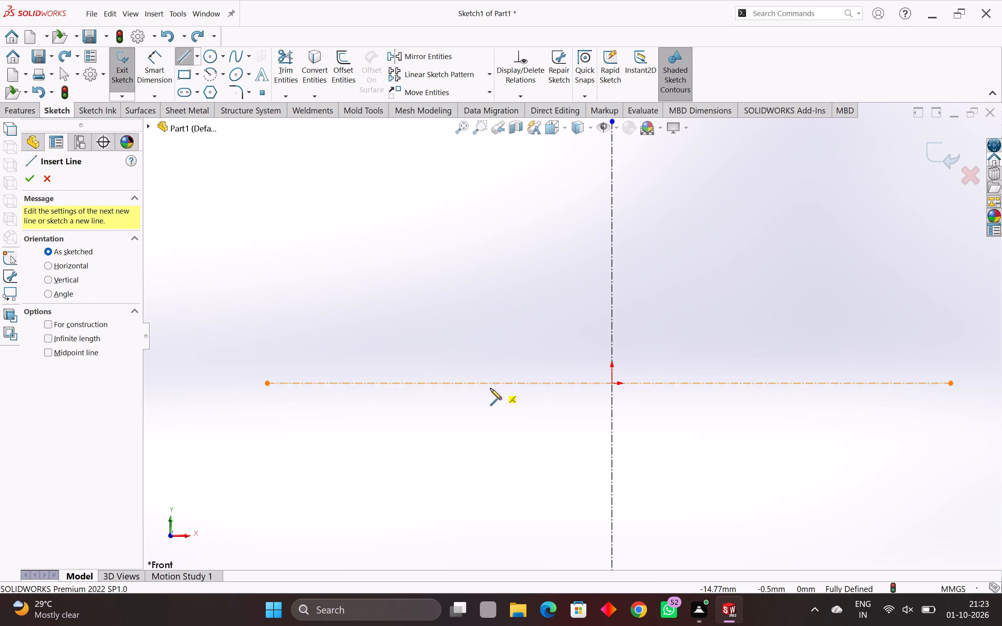
{"action": "left_click", "coordinate": [456, 384]}
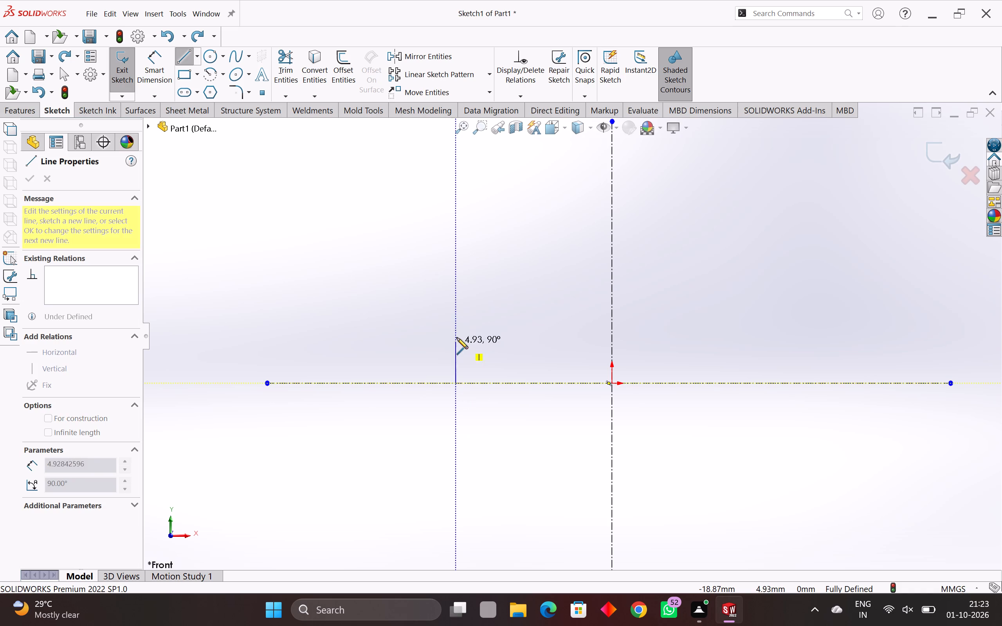
{"action": "left_click", "coordinate": [456, 309]}
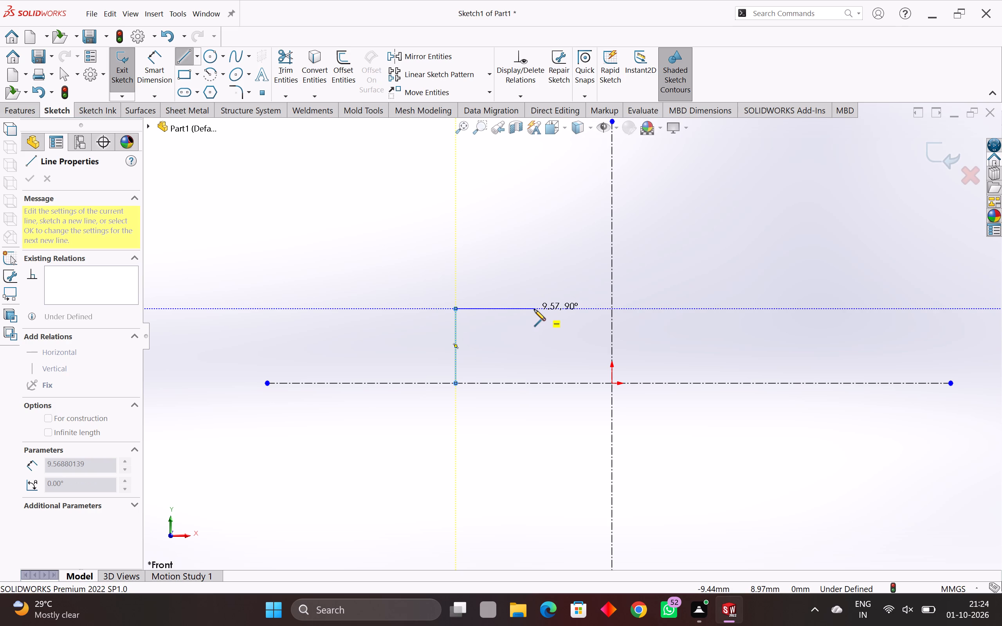
{"action": "left_click", "coordinate": [534, 309]}
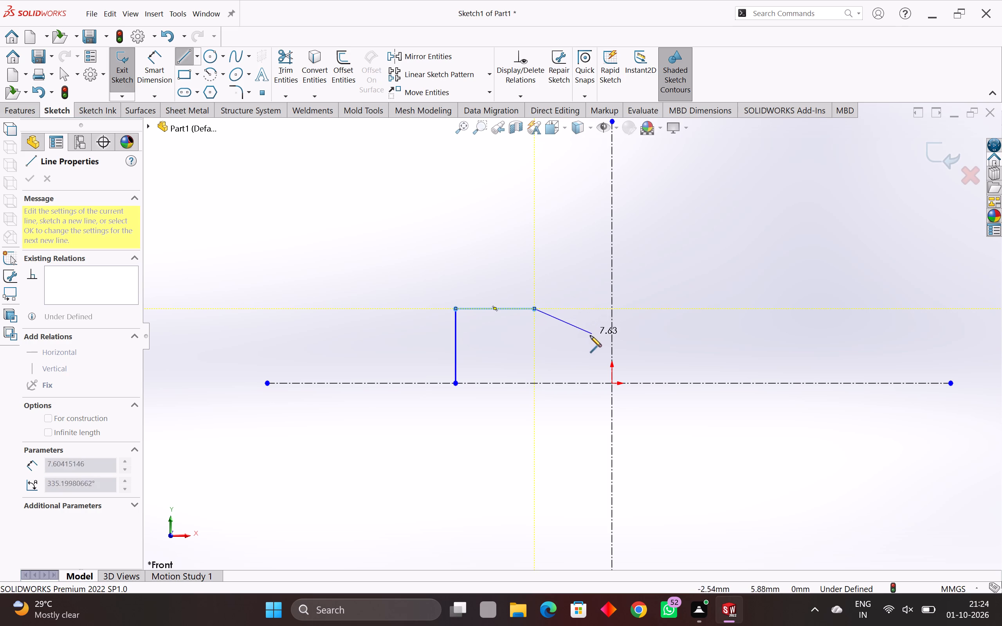
{"action": "key", "text": "Escape"}
{"action": "key", "text": "Escape"}
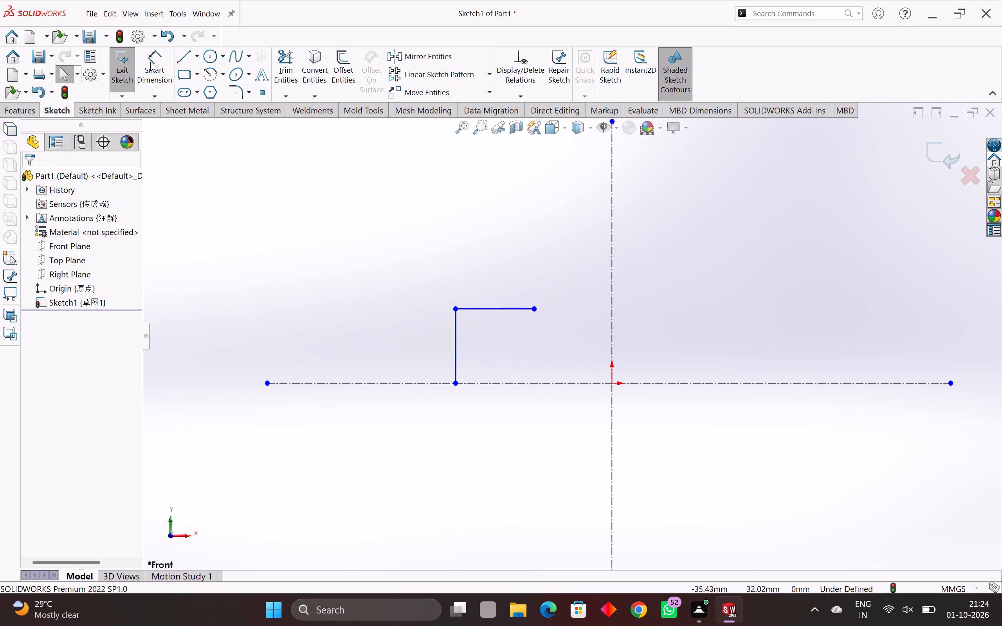
Exit the sketch.
{"action": "left_click", "coordinate": [132, 67]}
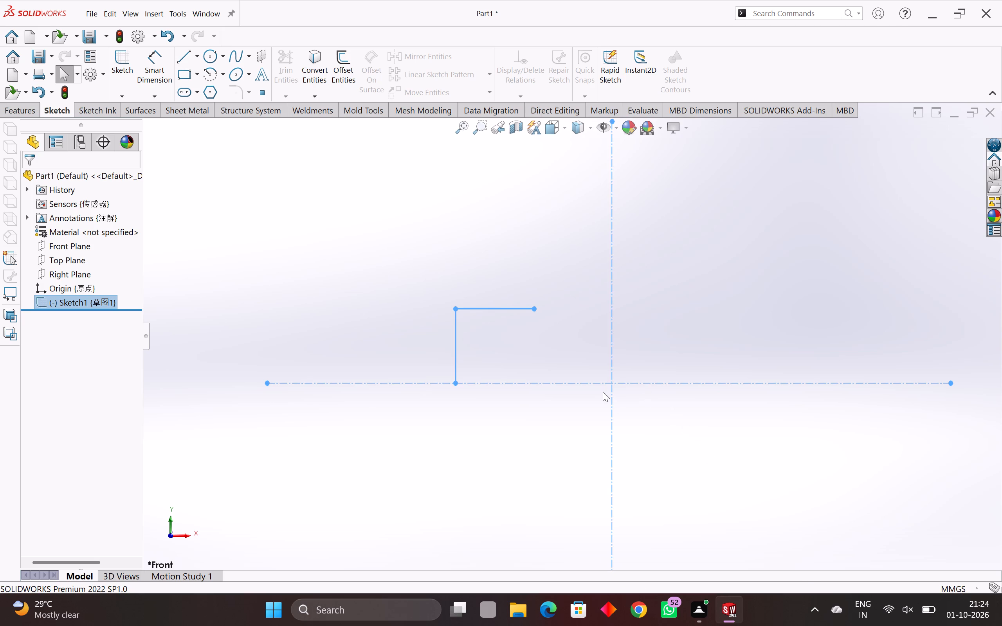
Add a reference dimension from the vertical line's lower endpoint to the vertical centerline, placed below the horizontal centerline.
{"action": "left_click", "coordinate": [610, 383]}
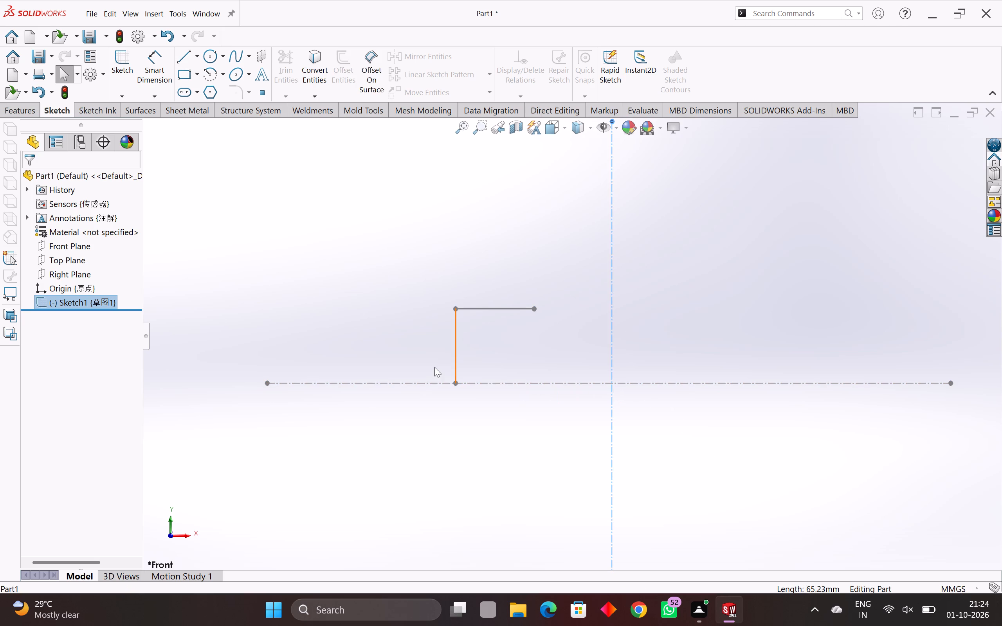
{"action": "left_click", "coordinate": [175, 65]}
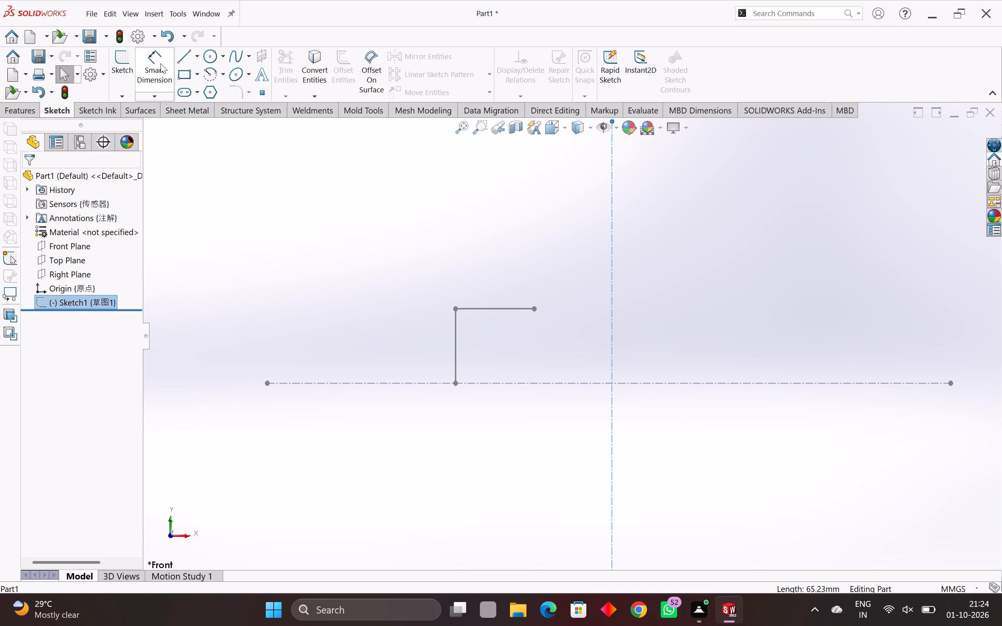
{"action": "left_click", "coordinate": [159, 63]}
{"action": "scroll", "coordinate": [543, 402], "scroll_direction": "up", "scroll_amount": 3}
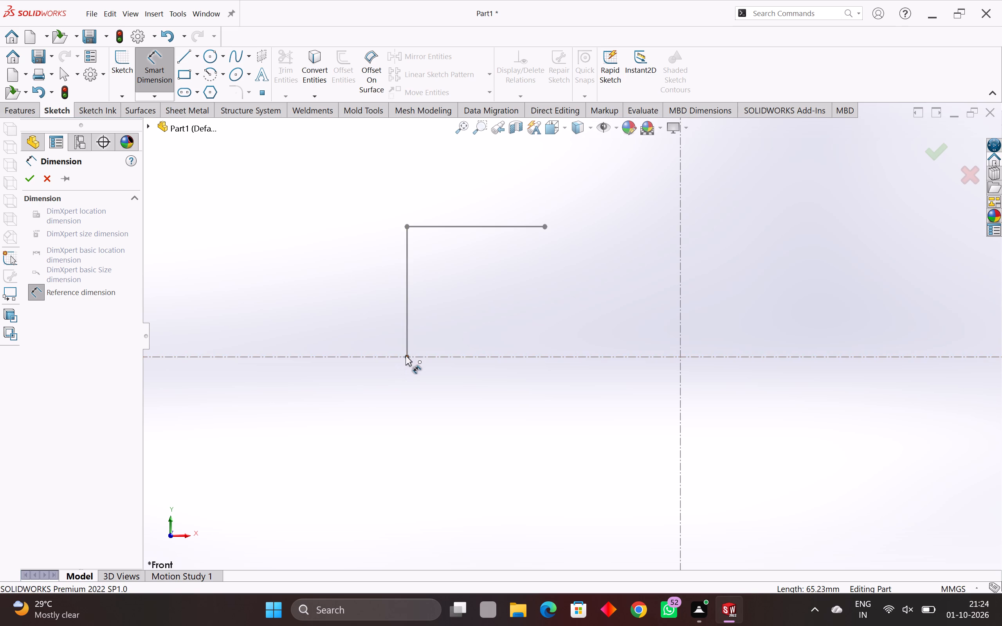
{"action": "left_click", "coordinate": [405, 356]}
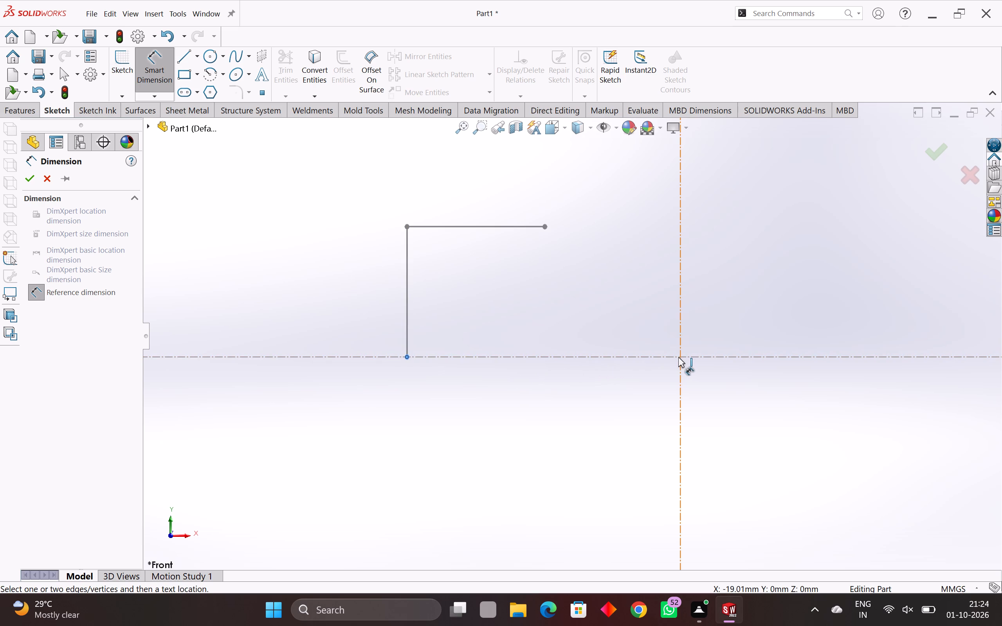
{"action": "left_click", "coordinate": [680, 358]}
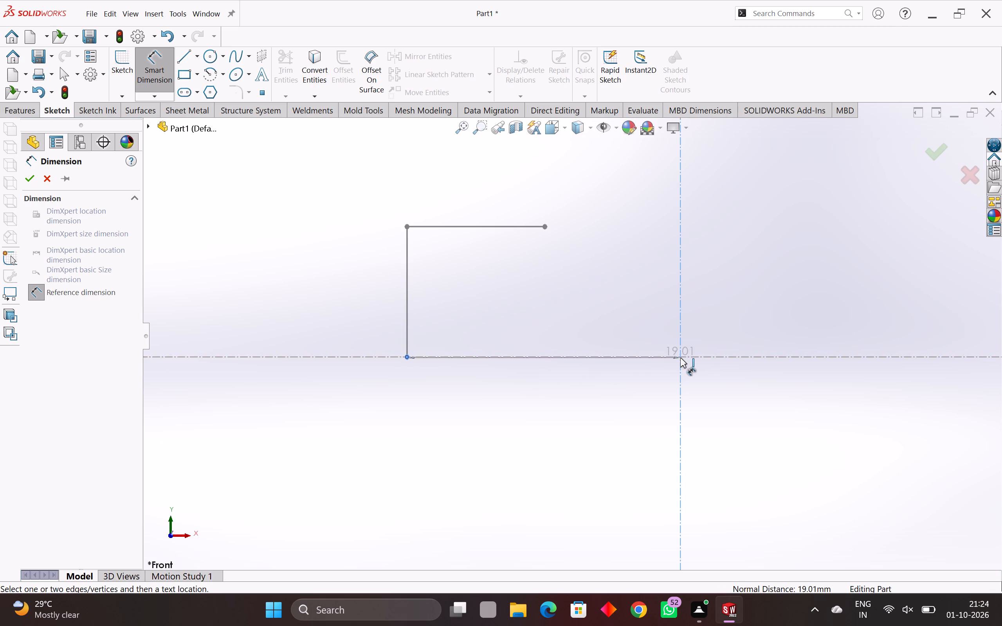
{"action": "left_click", "coordinate": [557, 418]}
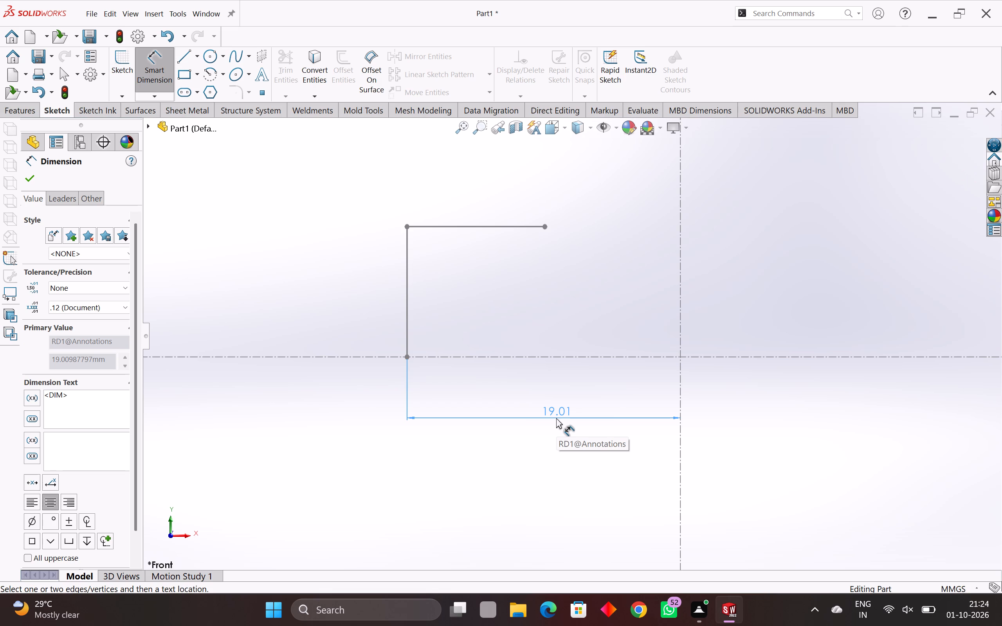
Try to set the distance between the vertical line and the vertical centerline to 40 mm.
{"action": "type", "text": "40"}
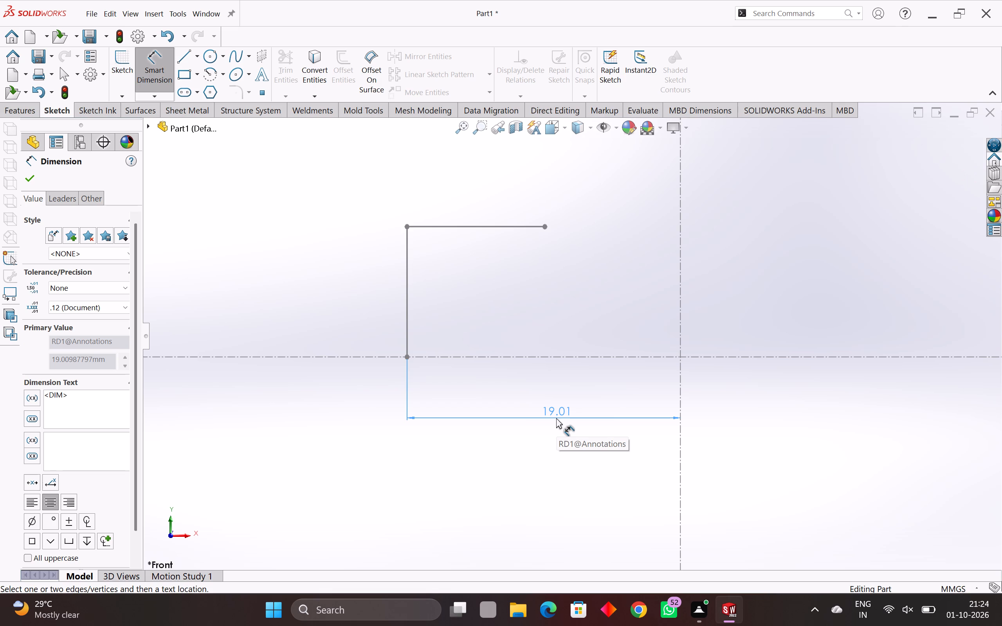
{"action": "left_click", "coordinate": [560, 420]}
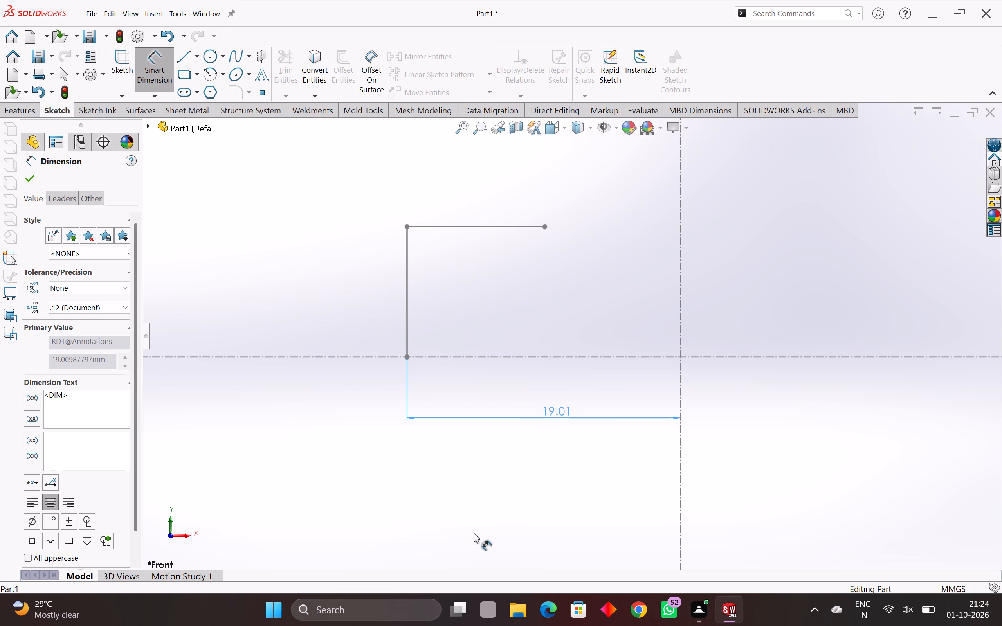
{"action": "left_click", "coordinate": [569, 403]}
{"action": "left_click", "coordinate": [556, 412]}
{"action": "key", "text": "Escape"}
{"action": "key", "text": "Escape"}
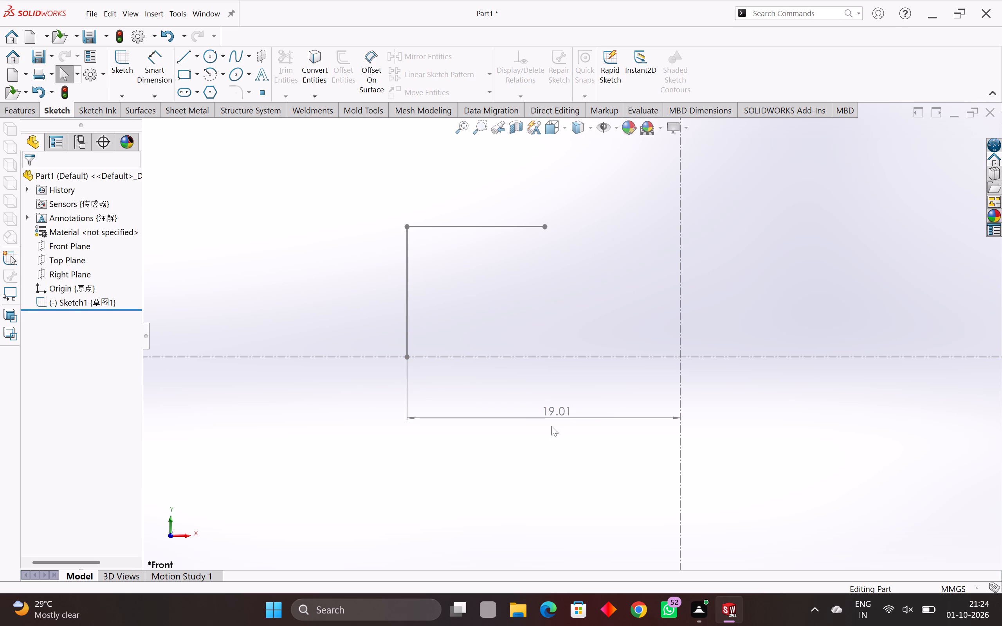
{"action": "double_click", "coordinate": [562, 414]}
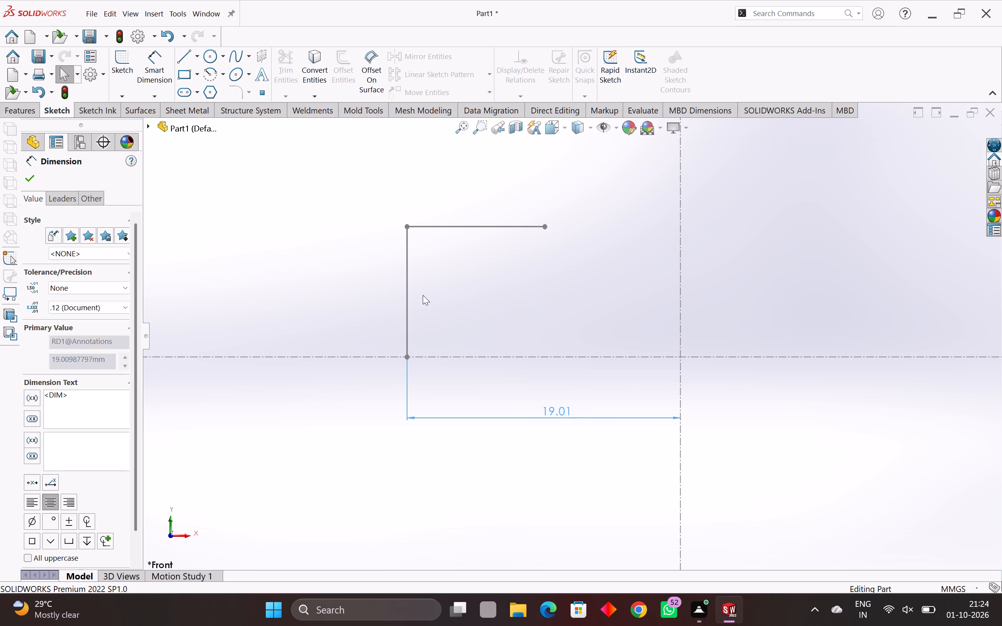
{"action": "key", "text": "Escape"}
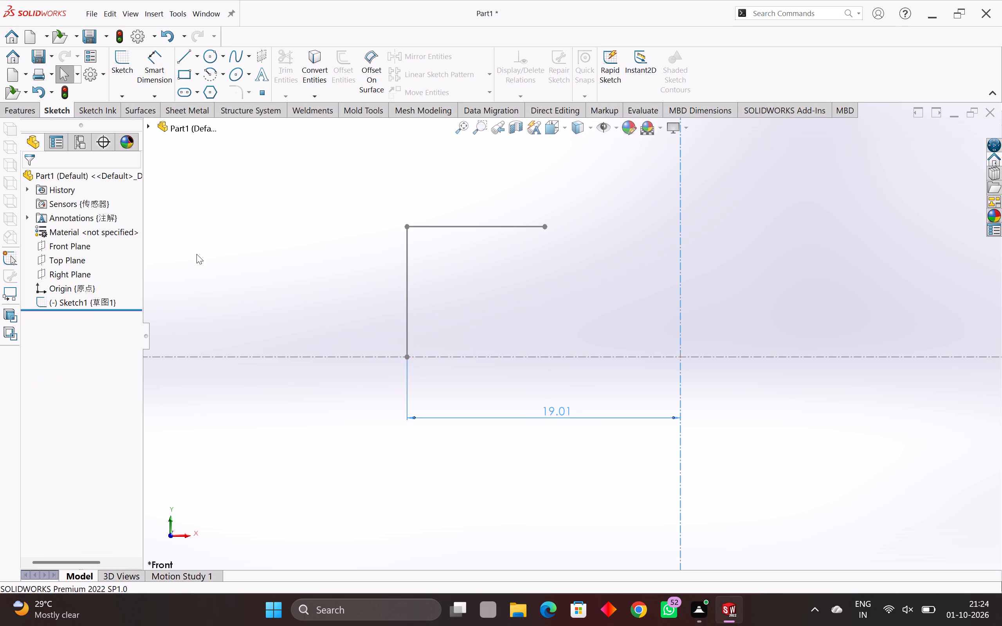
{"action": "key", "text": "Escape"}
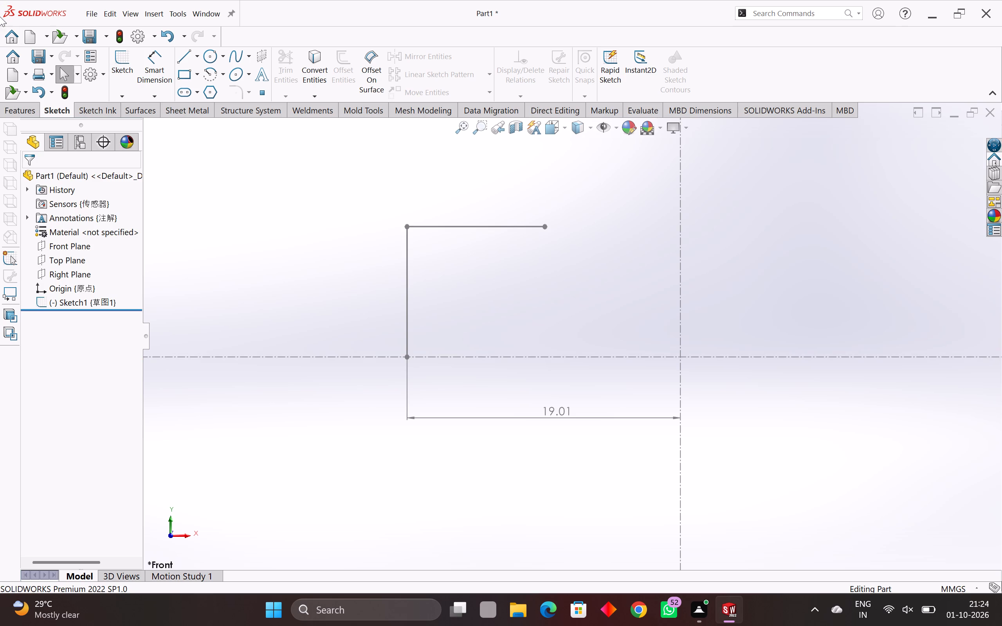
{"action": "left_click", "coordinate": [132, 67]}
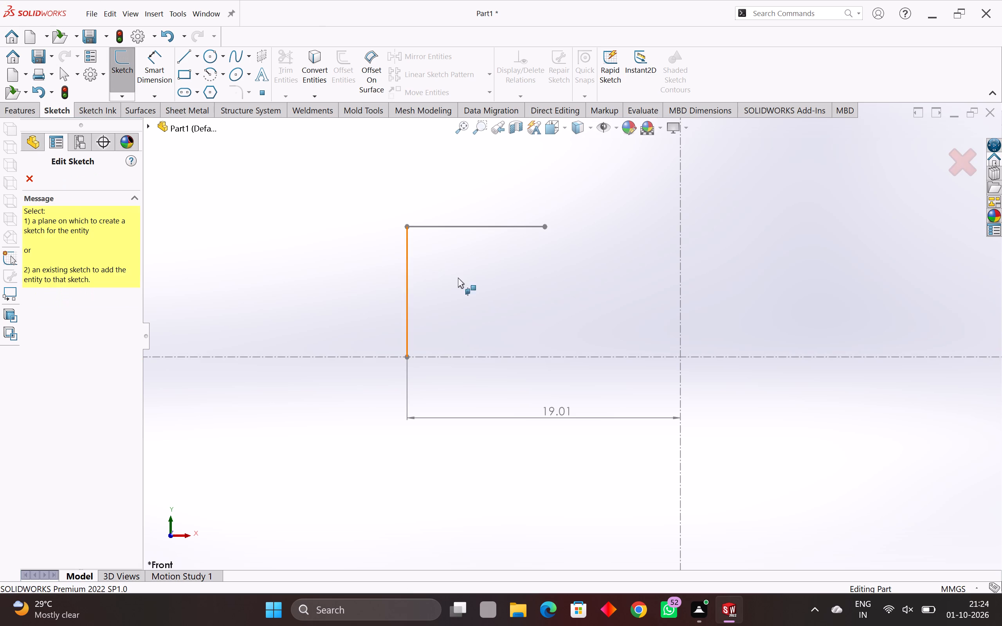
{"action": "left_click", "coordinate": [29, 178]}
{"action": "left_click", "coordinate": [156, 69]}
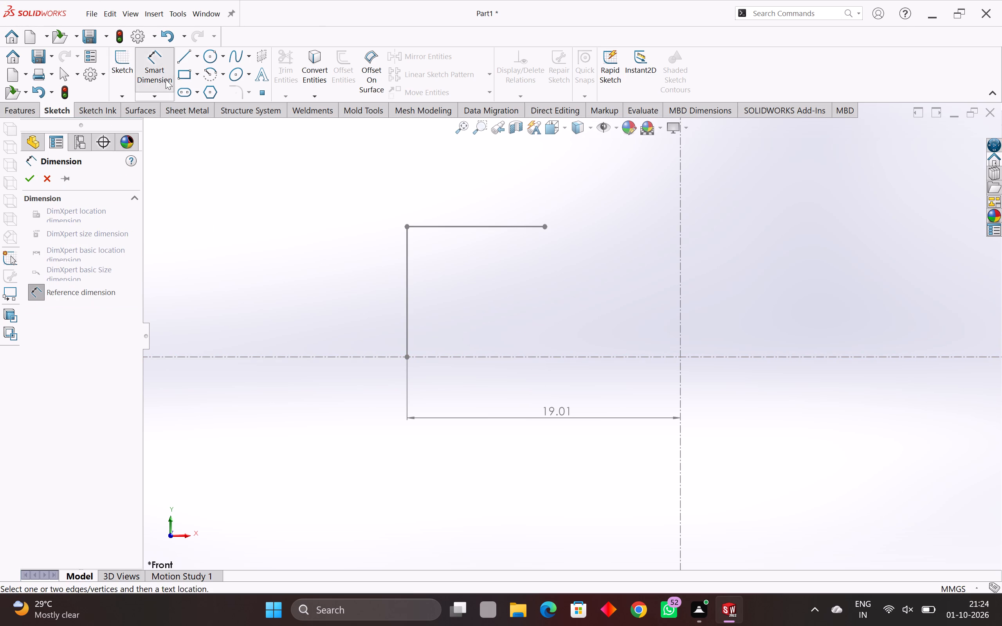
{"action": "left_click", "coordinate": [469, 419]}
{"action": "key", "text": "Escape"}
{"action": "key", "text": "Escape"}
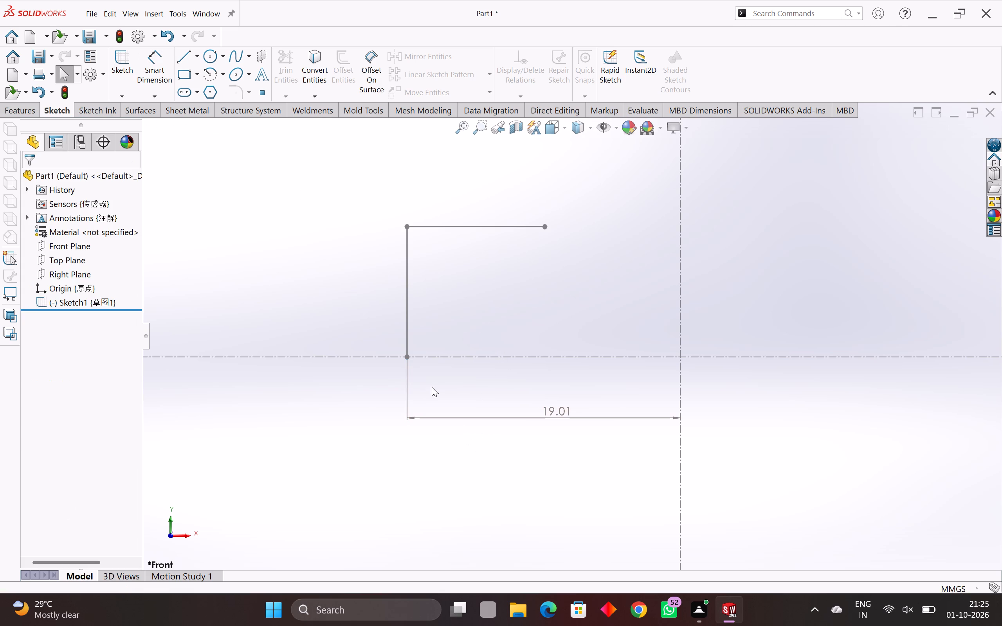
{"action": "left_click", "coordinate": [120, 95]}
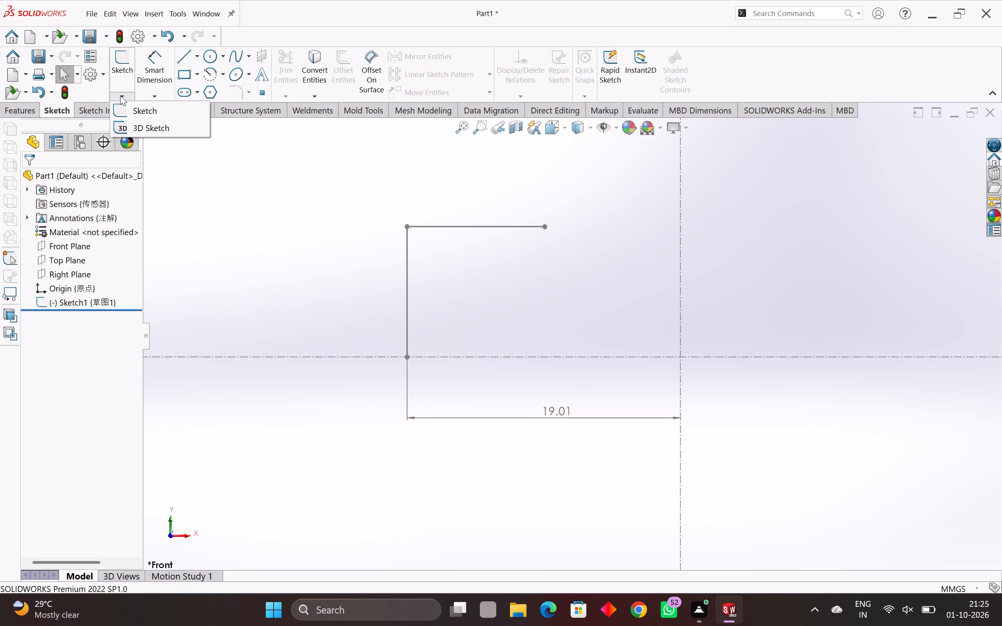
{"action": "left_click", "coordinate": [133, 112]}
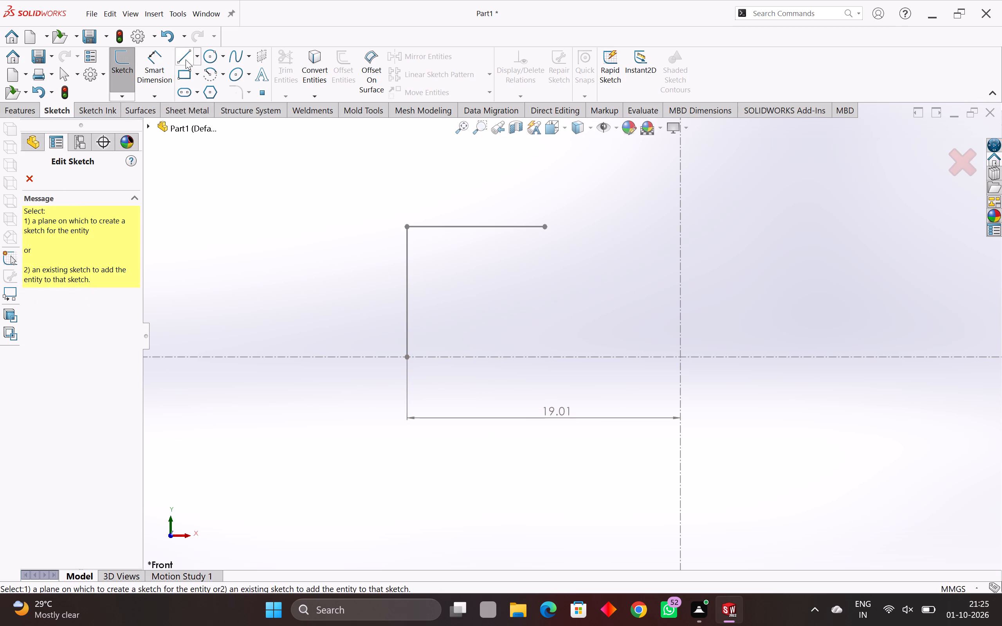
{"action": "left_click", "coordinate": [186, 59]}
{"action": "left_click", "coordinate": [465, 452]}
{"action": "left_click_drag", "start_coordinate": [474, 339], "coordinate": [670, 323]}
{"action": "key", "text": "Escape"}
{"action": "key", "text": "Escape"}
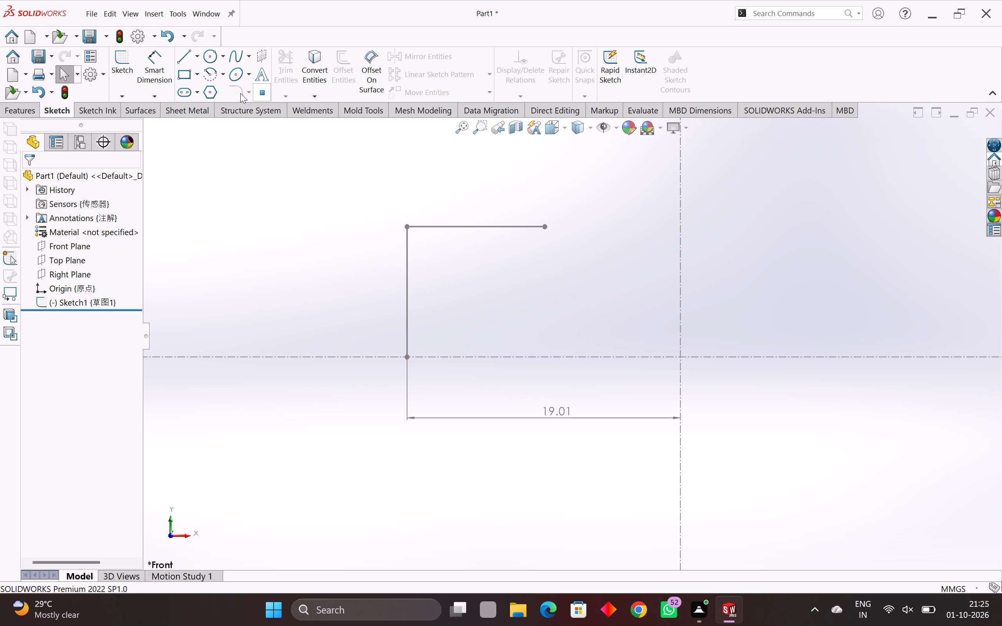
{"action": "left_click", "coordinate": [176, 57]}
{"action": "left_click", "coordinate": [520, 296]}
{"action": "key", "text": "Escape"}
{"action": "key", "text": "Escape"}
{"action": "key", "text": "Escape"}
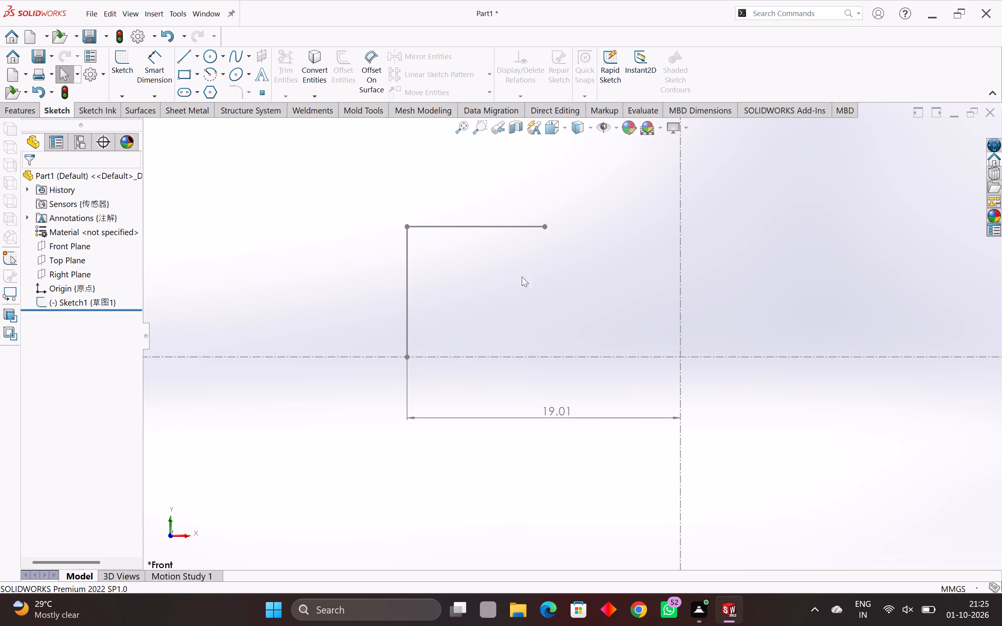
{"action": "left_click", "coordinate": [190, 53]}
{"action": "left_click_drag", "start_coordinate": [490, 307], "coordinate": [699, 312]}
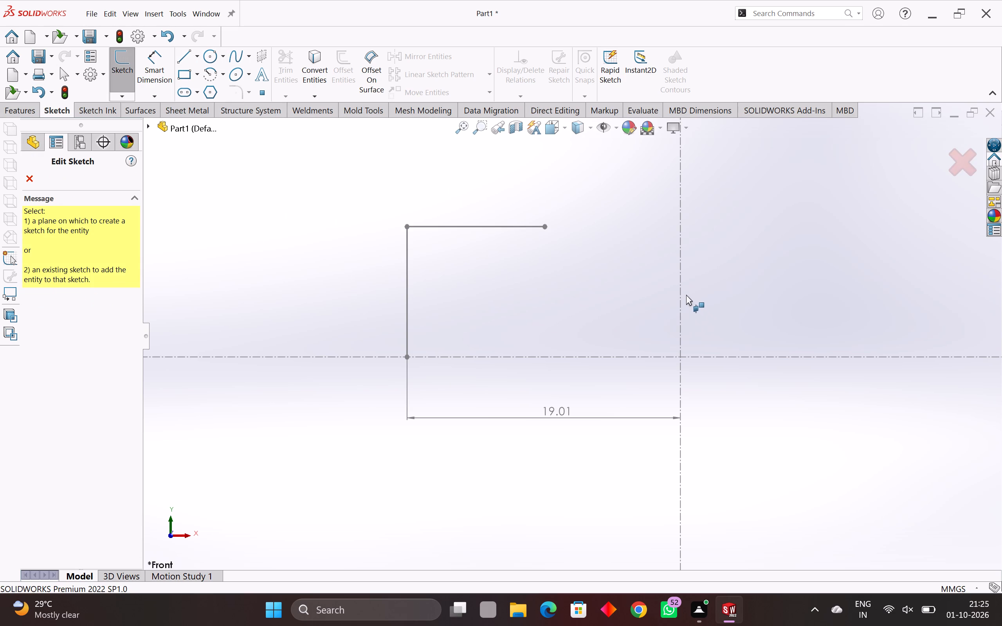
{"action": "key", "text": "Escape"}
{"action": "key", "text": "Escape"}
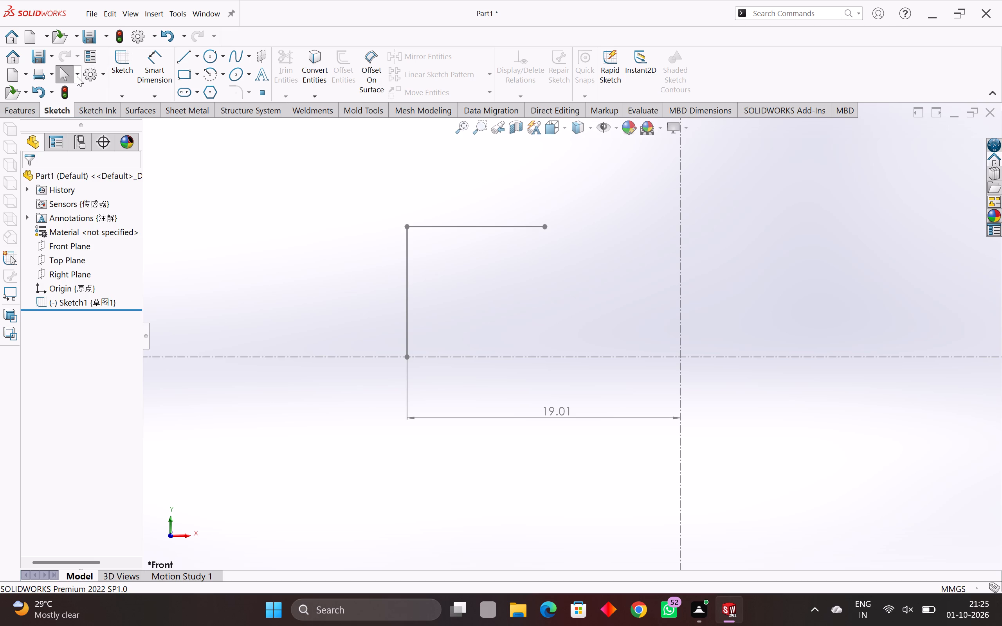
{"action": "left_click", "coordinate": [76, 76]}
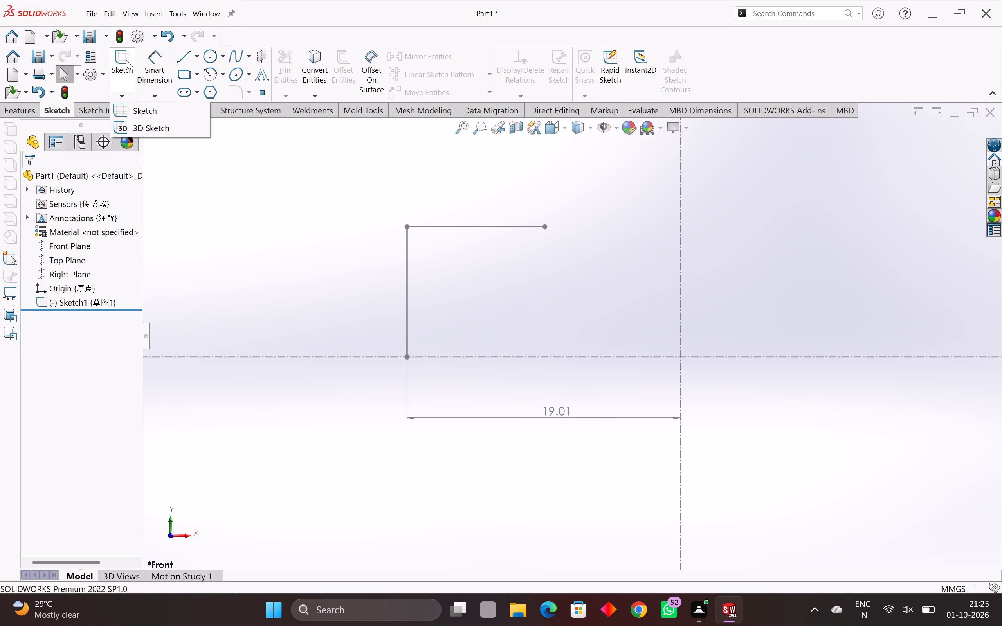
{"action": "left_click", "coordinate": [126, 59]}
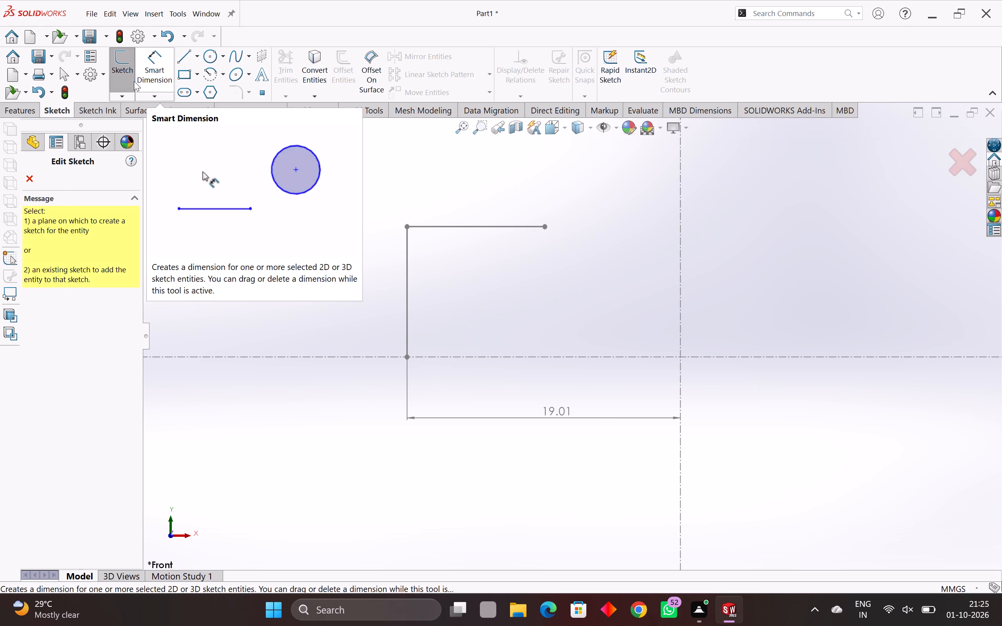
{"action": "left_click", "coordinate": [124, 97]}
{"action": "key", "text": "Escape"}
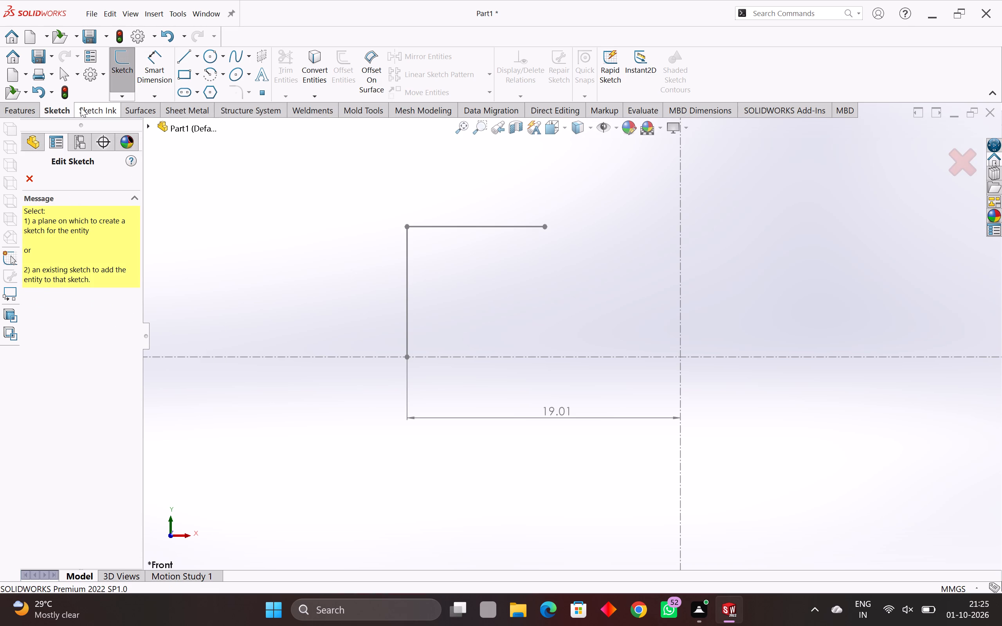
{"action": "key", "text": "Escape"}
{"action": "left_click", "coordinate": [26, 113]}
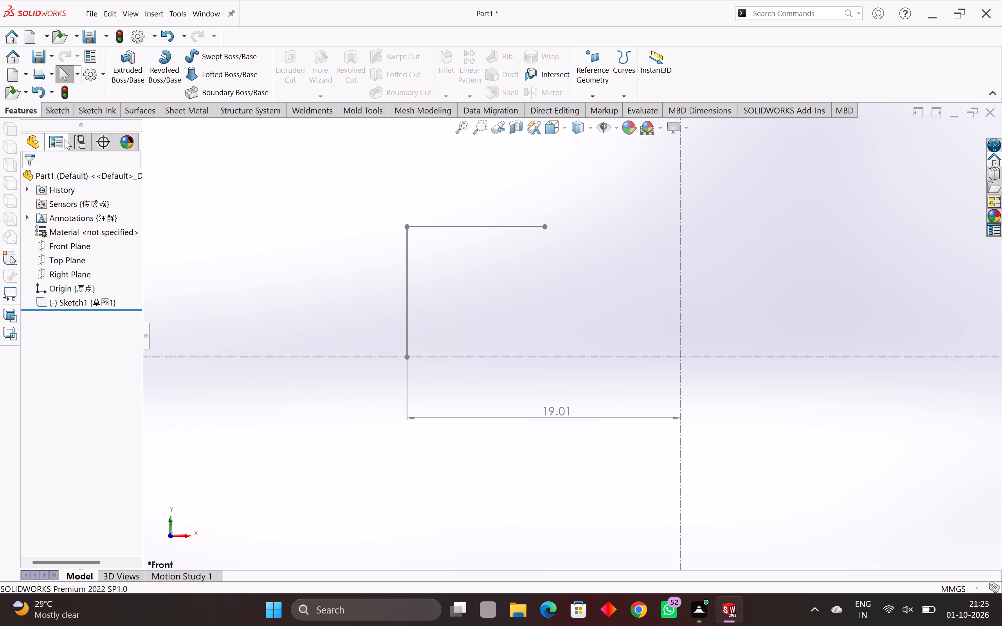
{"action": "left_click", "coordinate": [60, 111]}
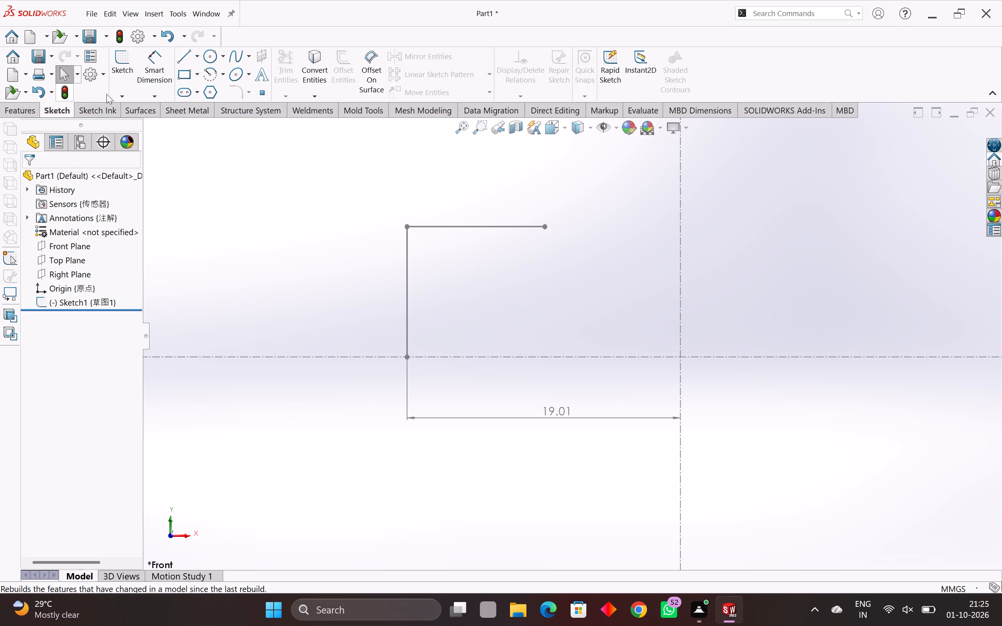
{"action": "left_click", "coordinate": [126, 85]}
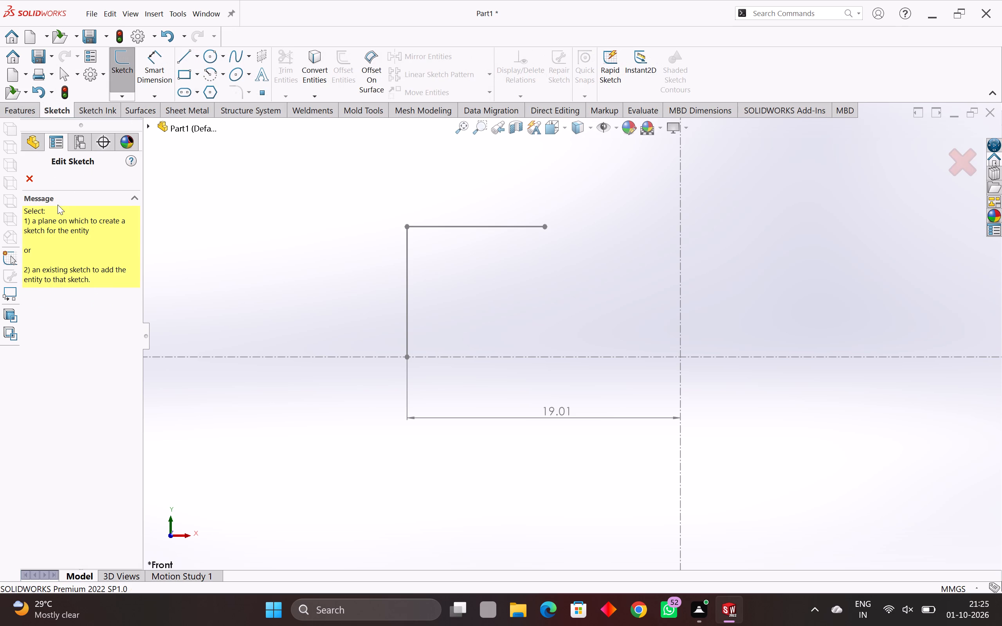
Undo the reference dimension and the sketch exit, returning to editing the Front Plane sketch.
{"action": "scroll", "coordinate": [505, 323], "scroll_direction": "down", "scroll_amount": 3}
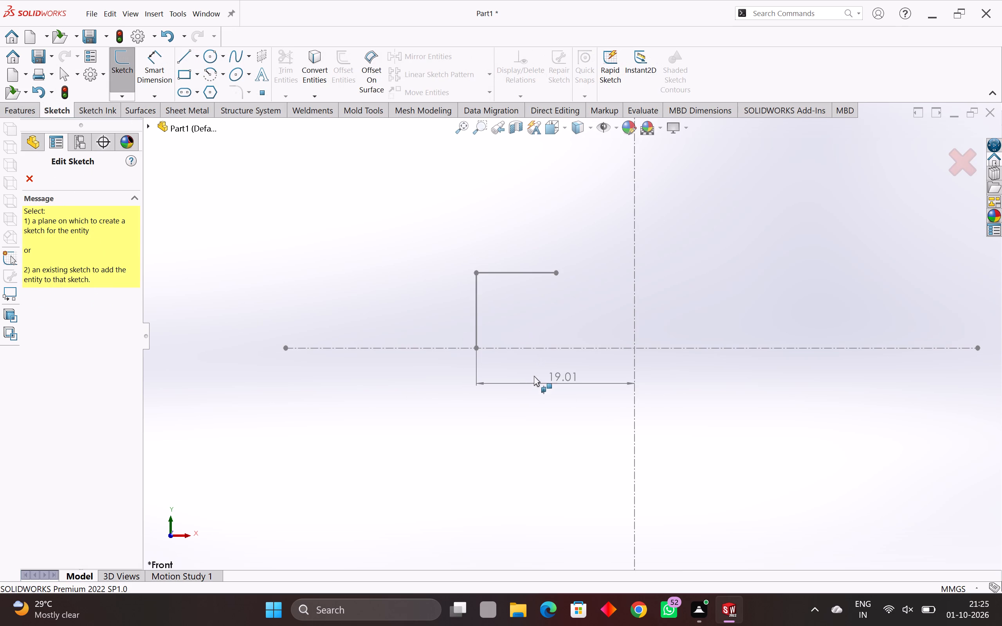
{"action": "key", "text": "ctrl+z"}
{"action": "key", "text": "ctrl+z"}
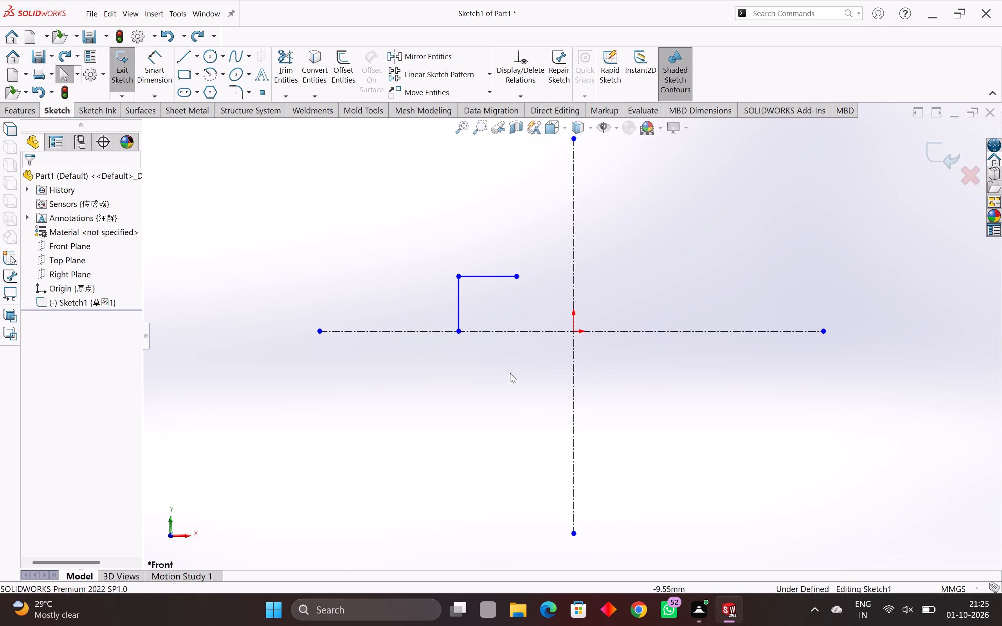
{"action": "key", "text": "Escape"}
{"action": "key", "text": "Escape"}
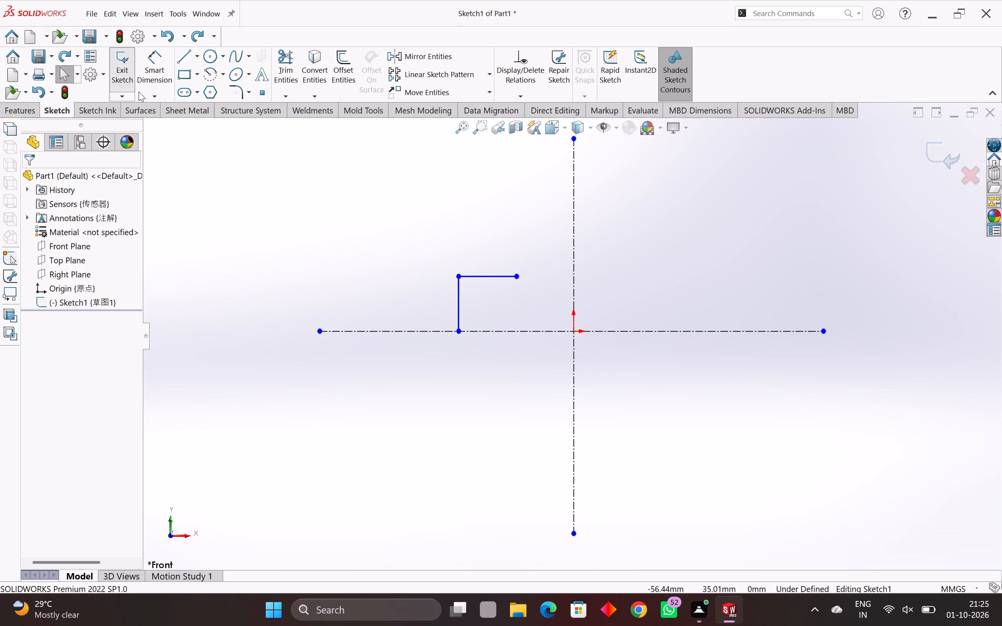
Dimension the horizontal distance from the vertical line's lower endpoint to the origin as 40 mm, placed below the horizontal centerline.
{"action": "left_click", "coordinate": [159, 68]}
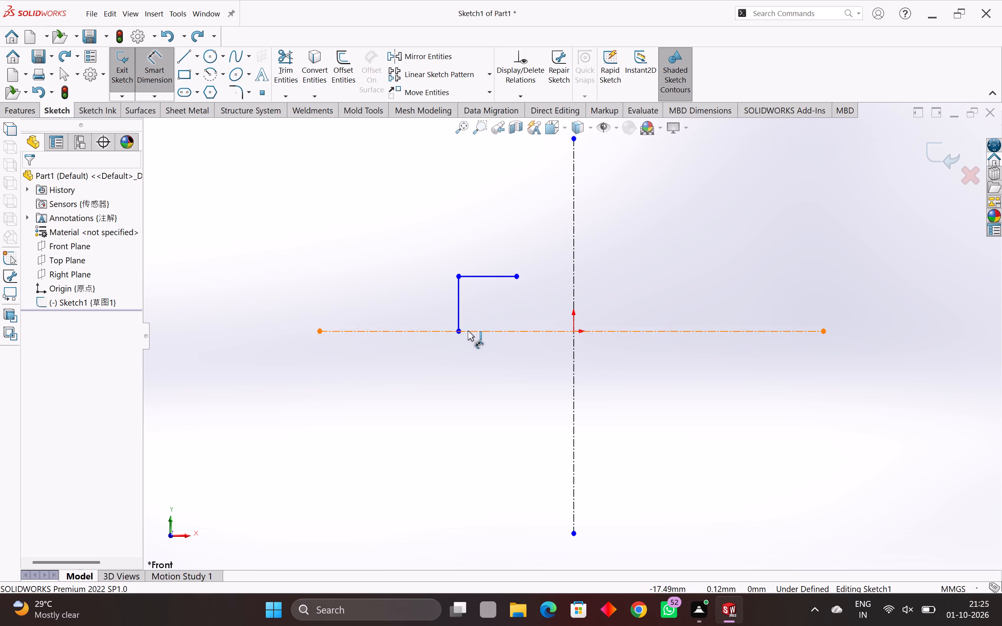
{"action": "scroll", "coordinate": [467, 331], "scroll_direction": "up", "scroll_amount": 5}
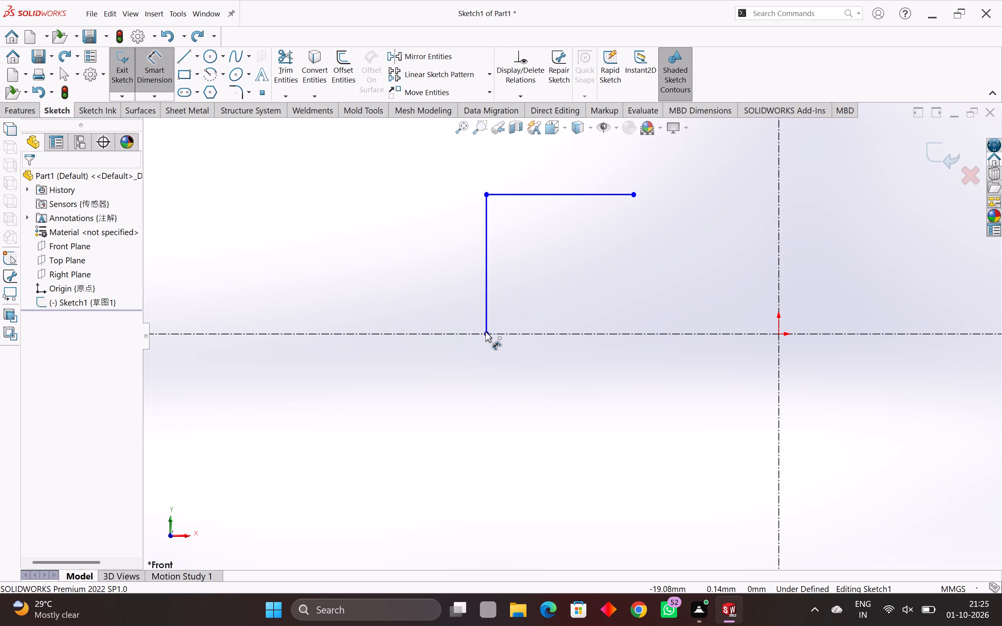
{"action": "left_click", "coordinate": [485, 332]}
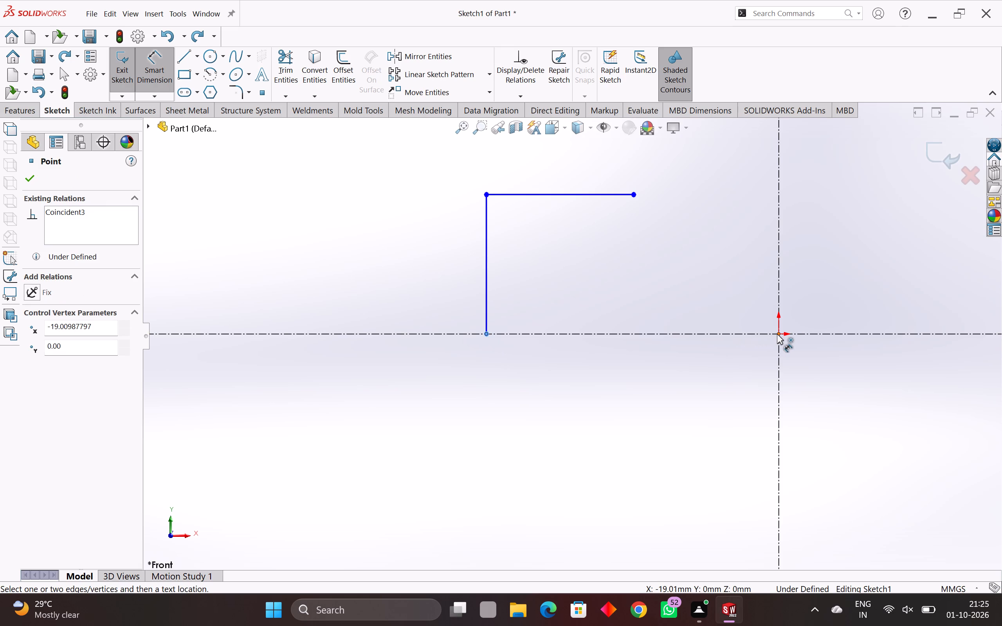
{"action": "left_click", "coordinate": [777, 334]}
{"action": "left_click", "coordinate": [645, 403]}
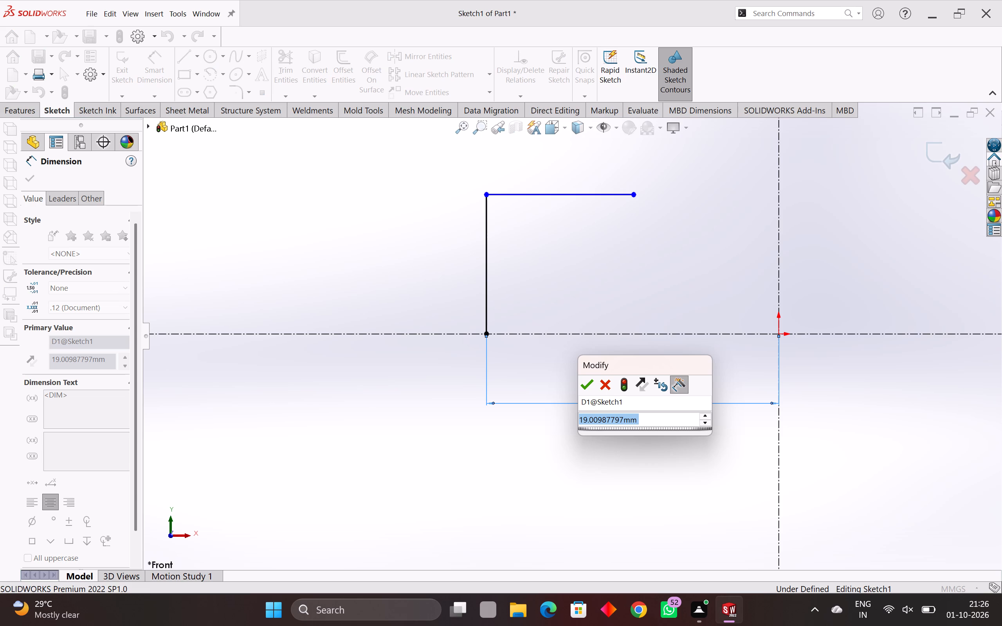
{"action": "type", "text": "40"}
{"action": "key", "text": "Return"}
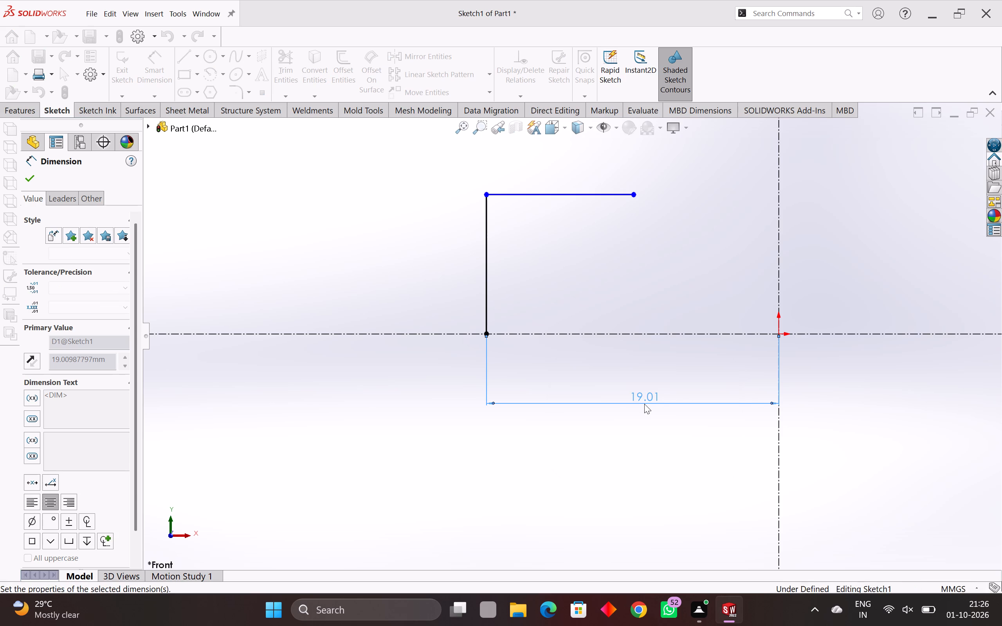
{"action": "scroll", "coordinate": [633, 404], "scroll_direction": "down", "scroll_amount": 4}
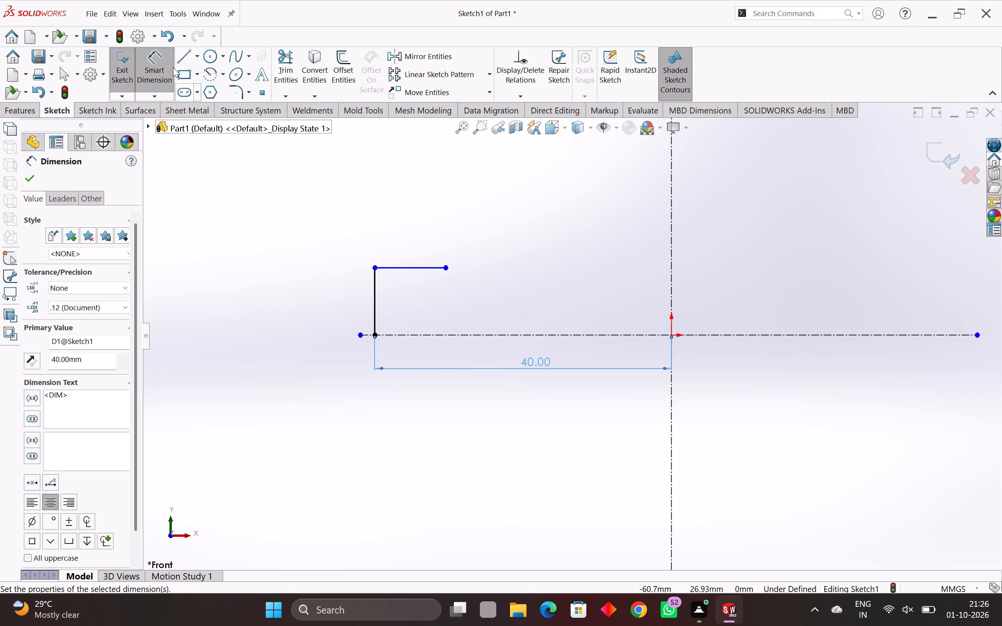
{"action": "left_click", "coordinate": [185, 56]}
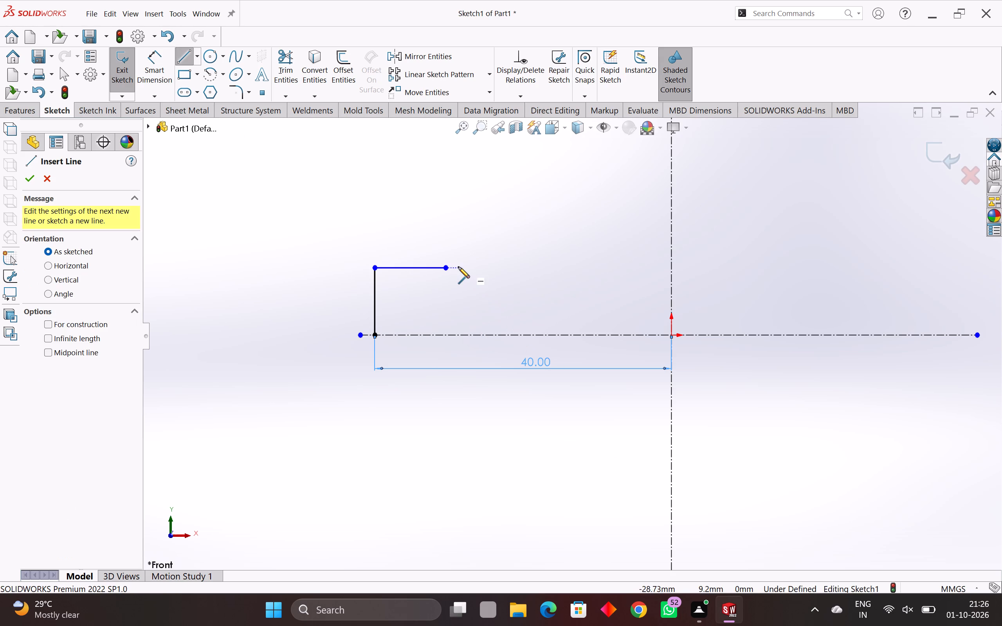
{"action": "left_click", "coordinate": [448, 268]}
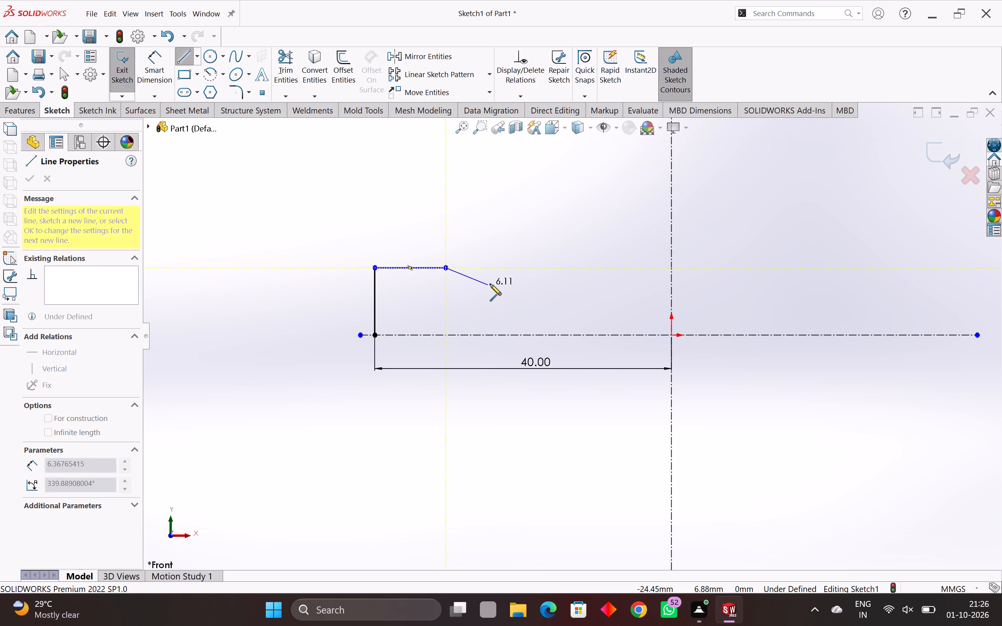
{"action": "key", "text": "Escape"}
Delete the short horizontal line at the top of the vertical line.
{"action": "left_click", "coordinate": [429, 268]}
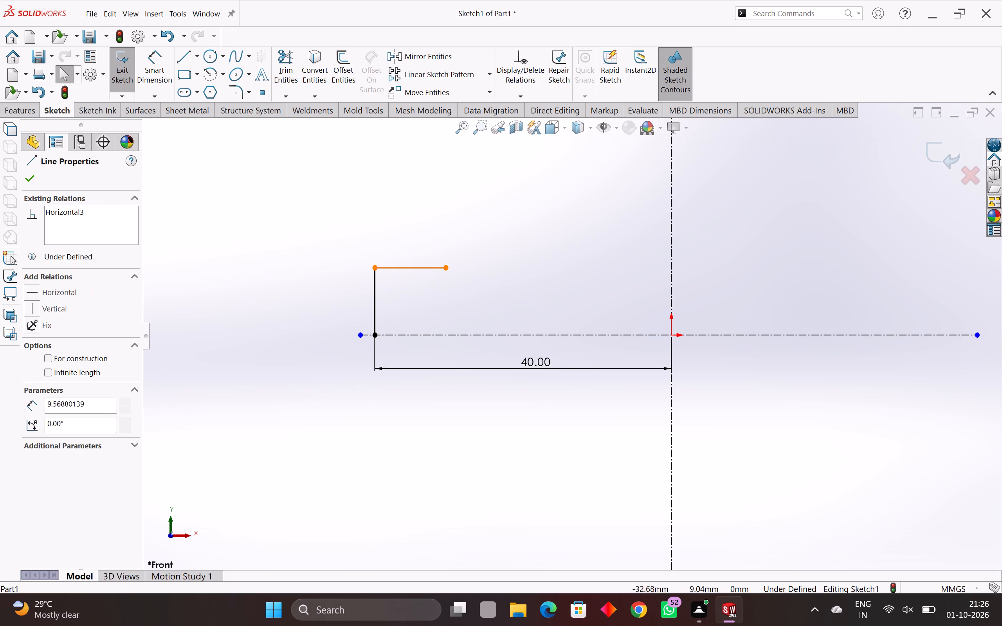
{"action": "key", "text": "Delete"}
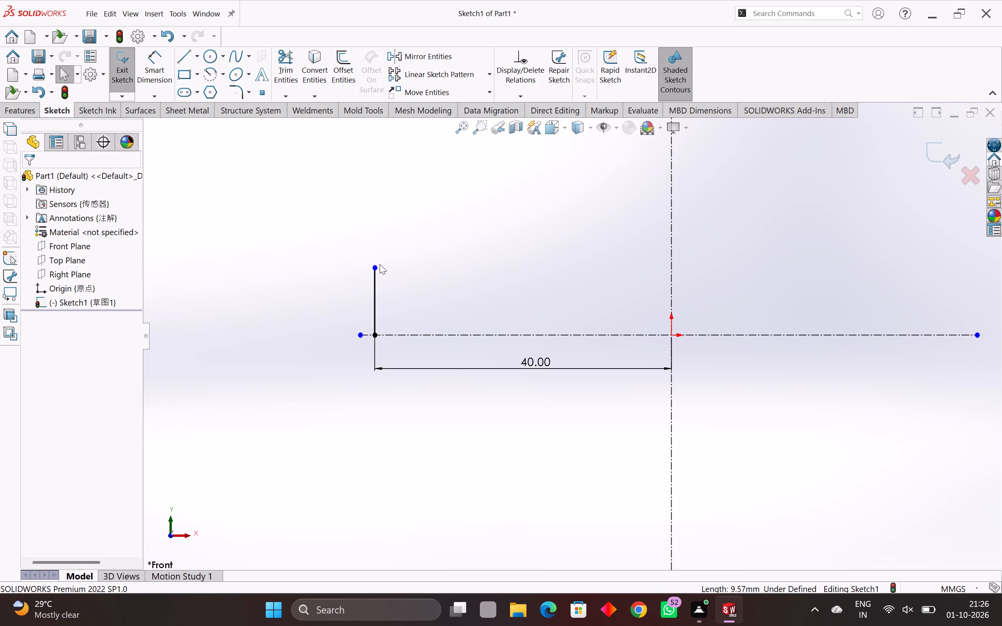
Sketch a 40 mm horizontal line from the vertical line's upper endpoint to the vertical centerline.
{"action": "key", "text": "l"}
{"action": "left_click_drag", "start_coordinate": [373, 266], "coordinate": [379, 267]}
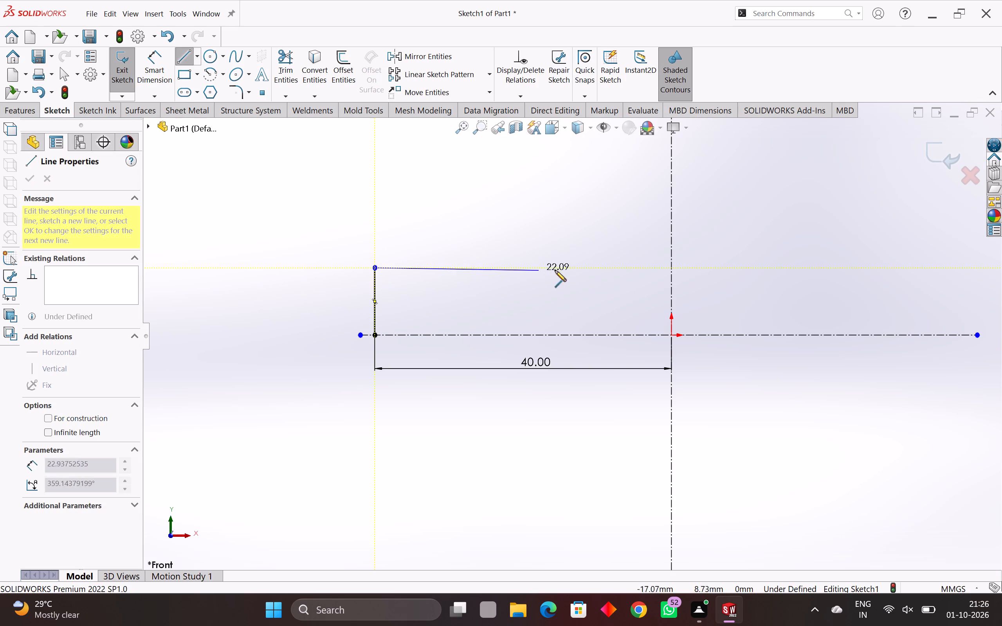
{"action": "left_click", "coordinate": [672, 268]}
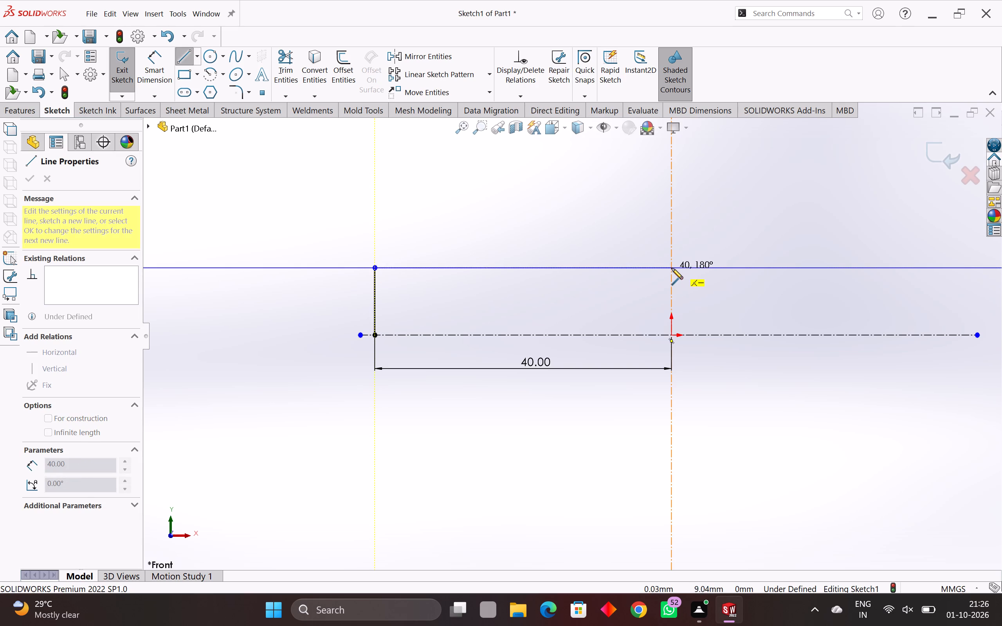
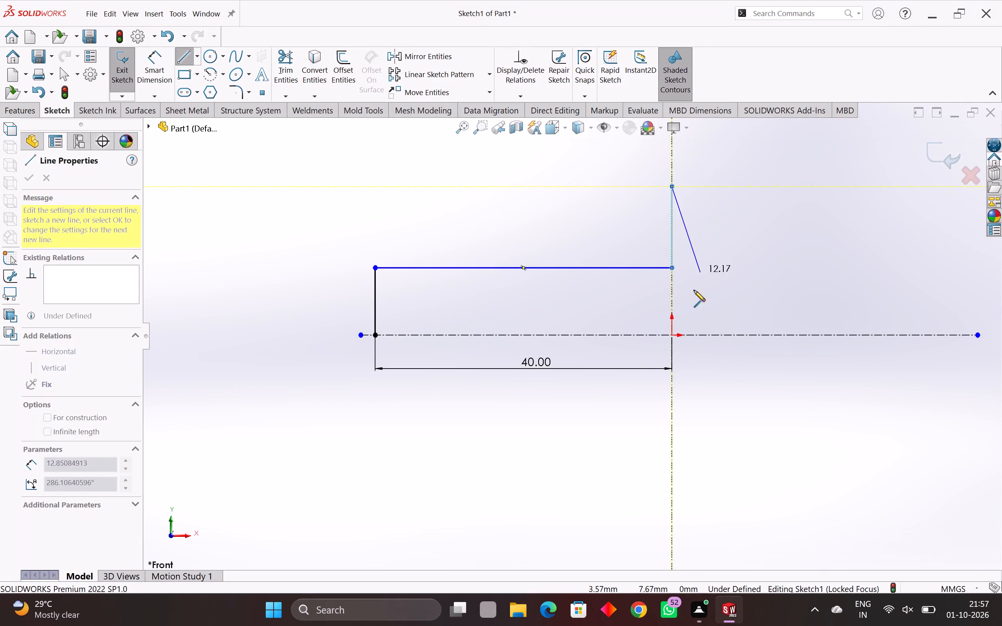
End the line chain at the upper endpoint of the short vertical line lying on the vertical centerline.
{"action": "key", "text": "Escape"}
{"action": "key", "text": "Escape"}
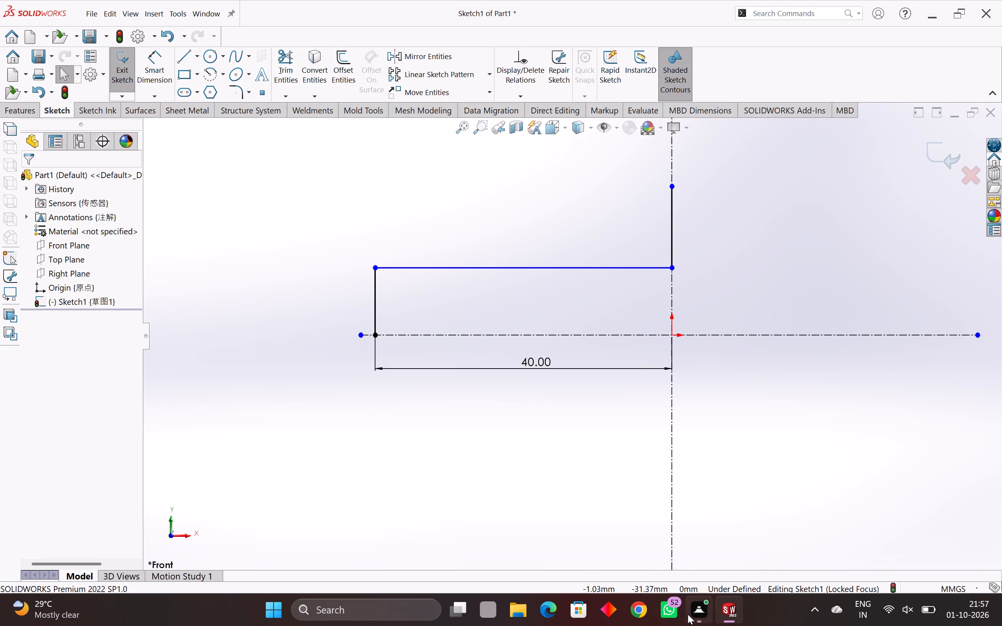
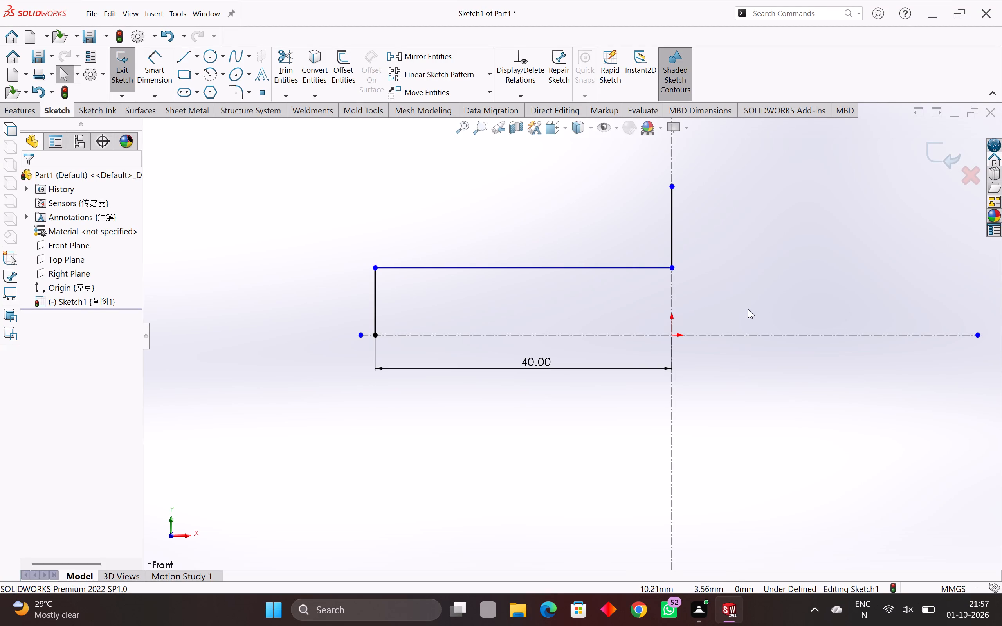
Draw four descending line steps from the short vertical line's upper endpoint, with treads about 7 mm wide and drops of about 5, 5, 3.5 and 2.7 mm.
{"action": "scroll", "coordinate": [750, 308], "scroll_direction": "up", "scroll_amount": 1}
{"action": "scroll", "coordinate": [749, 305], "scroll_direction": "down", "scroll_amount": 2}
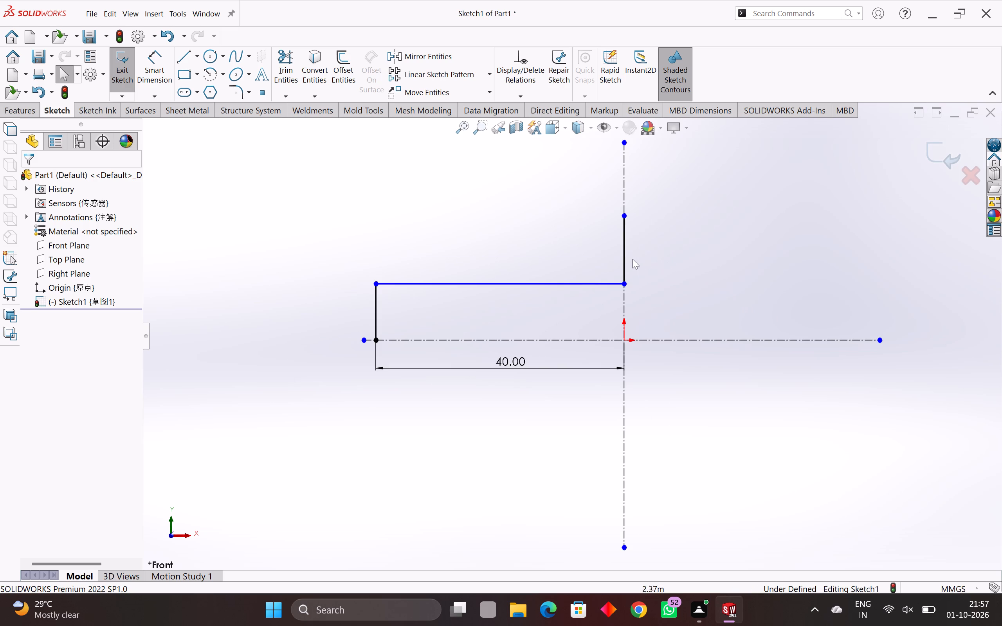
{"action": "scroll", "coordinate": [625, 259], "scroll_direction": "up", "scroll_amount": 1}
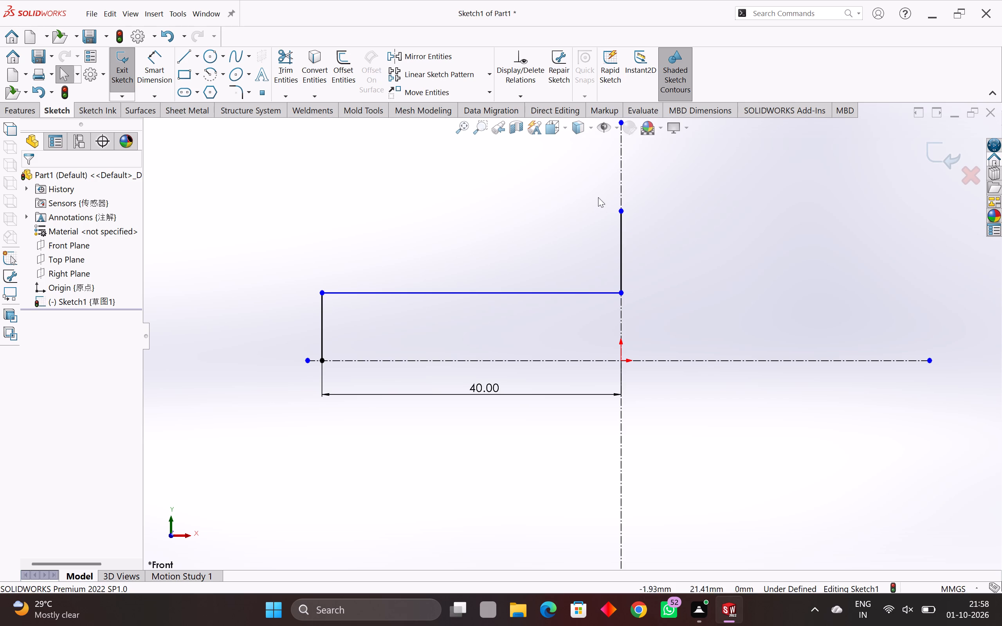
{"action": "key", "text": "l"}
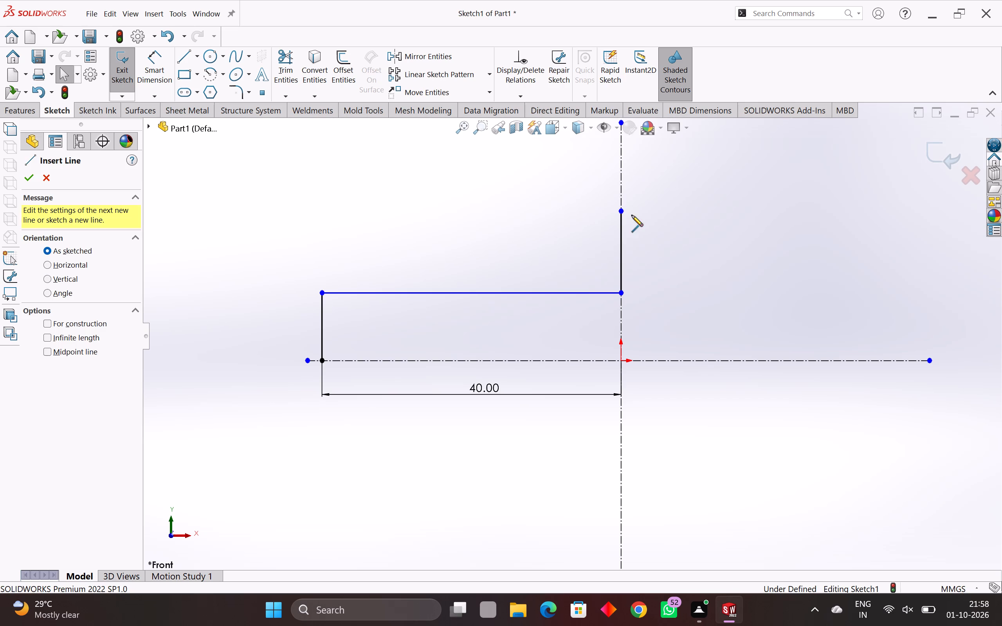
{"action": "left_click", "coordinate": [622, 212]}
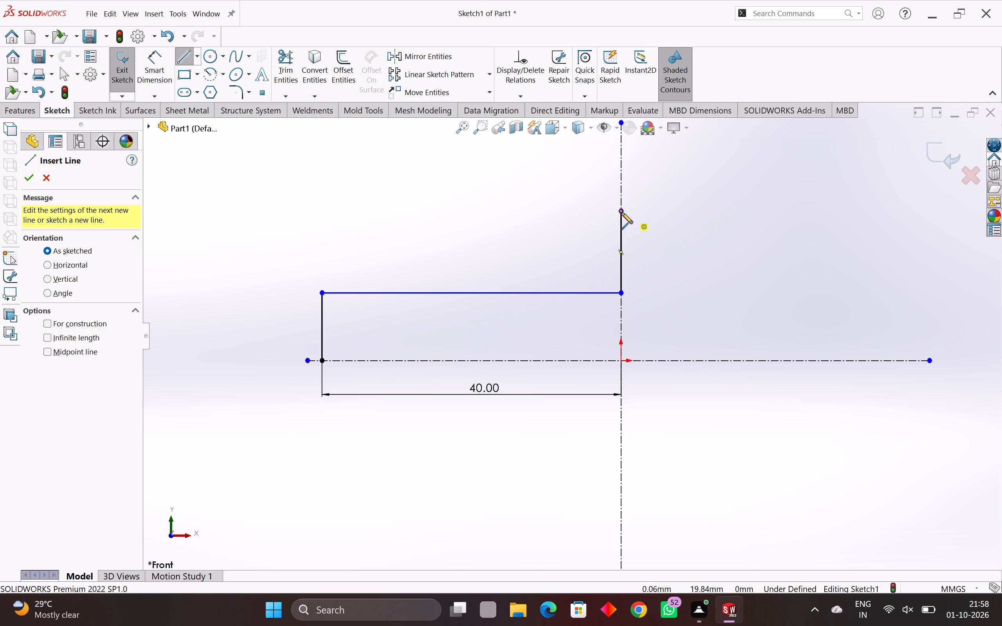
{"action": "left_click", "coordinate": [679, 212]}
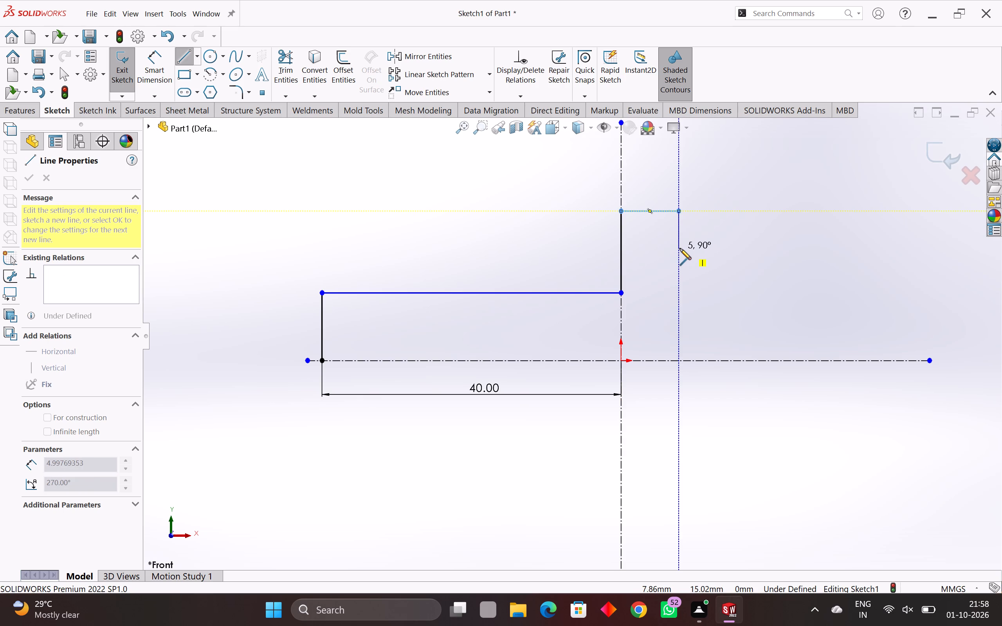
{"action": "left_click", "coordinate": [680, 248]}
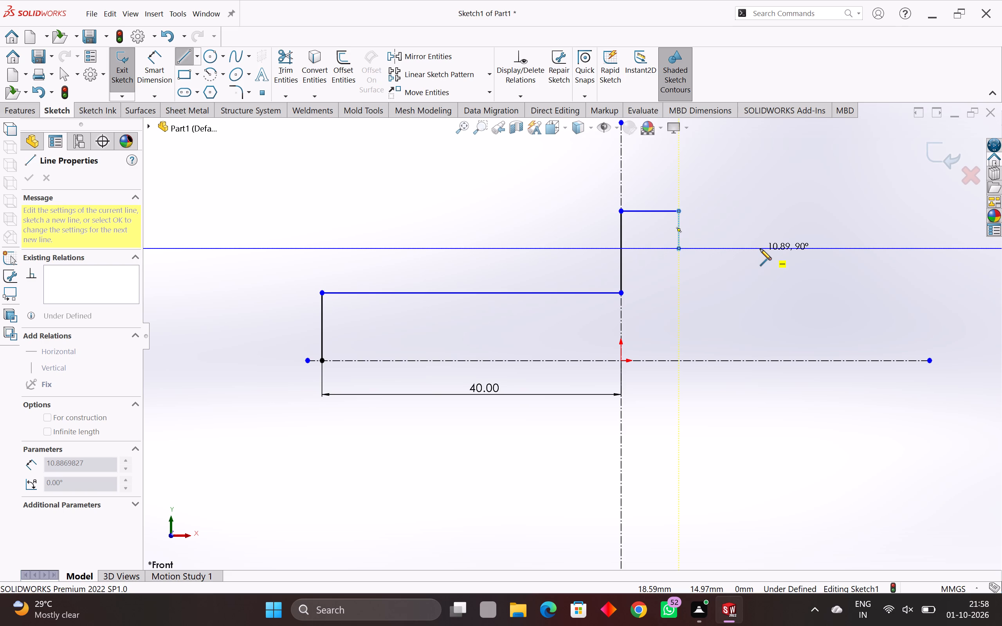
{"action": "left_click", "coordinate": [732, 249]}
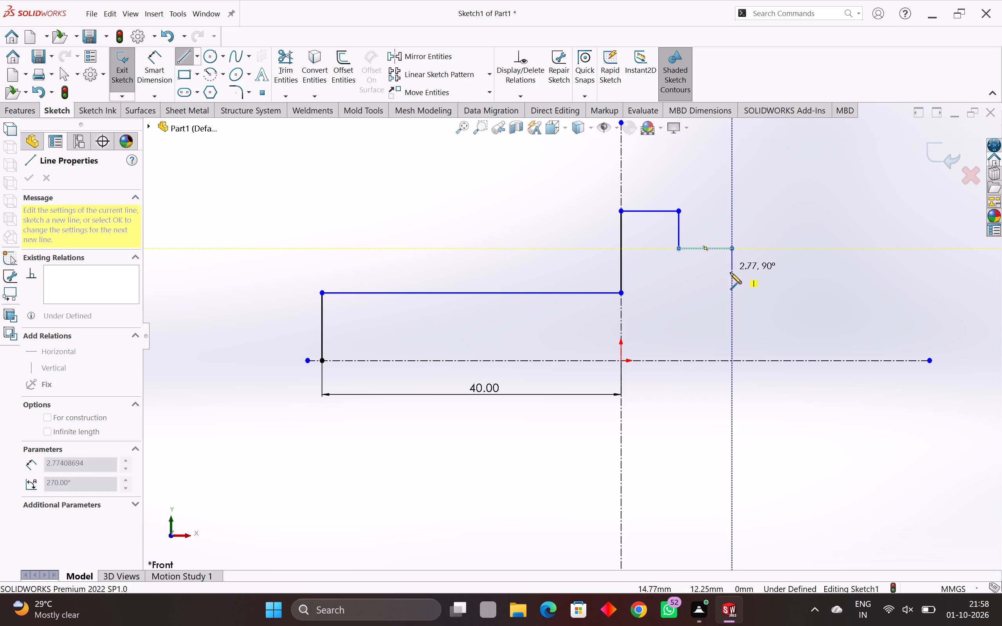
{"action": "left_click", "coordinate": [730, 287]}
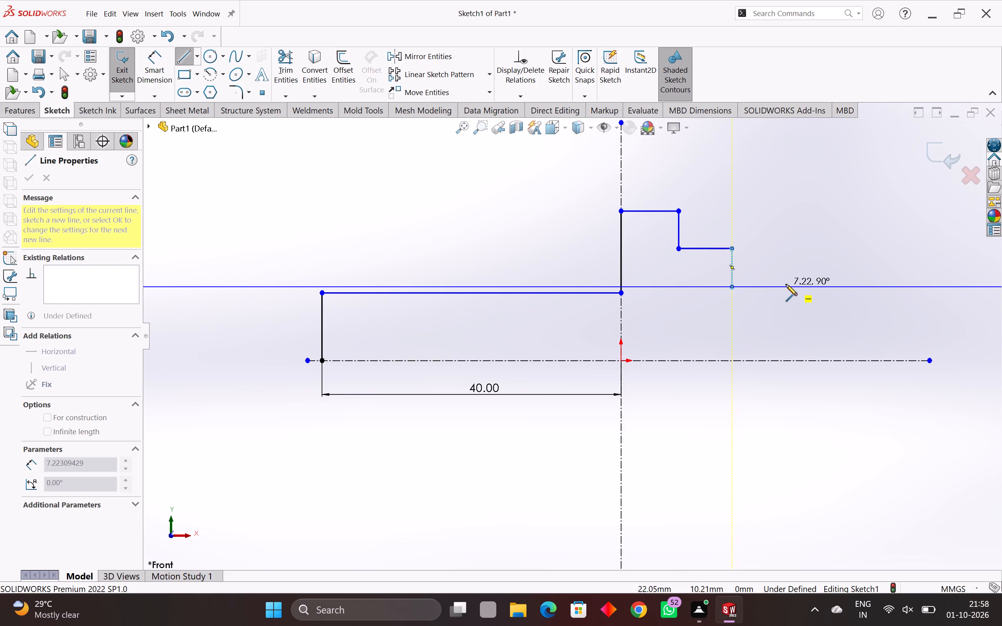
{"action": "left_click", "coordinate": [786, 286]}
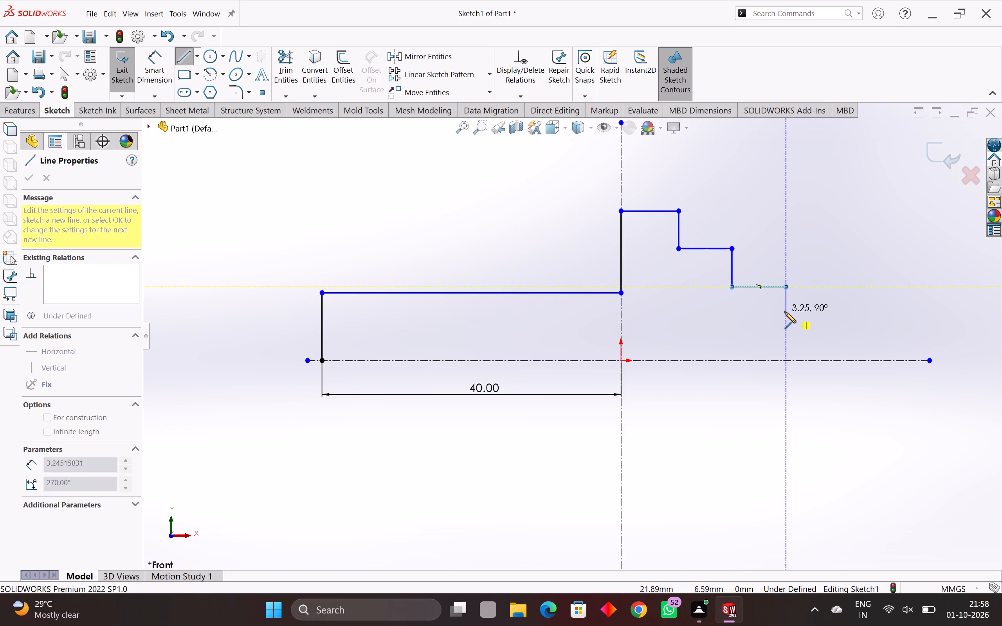
{"action": "left_click", "coordinate": [786, 313]}
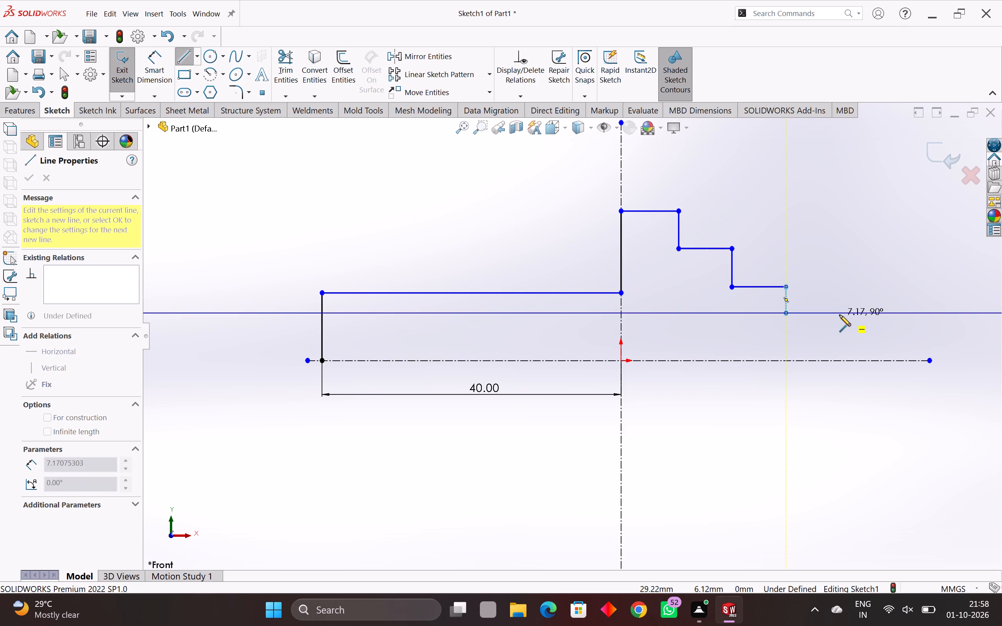
{"action": "left_click", "coordinate": [840, 315]}
{"action": "left_click", "coordinate": [840, 333]}
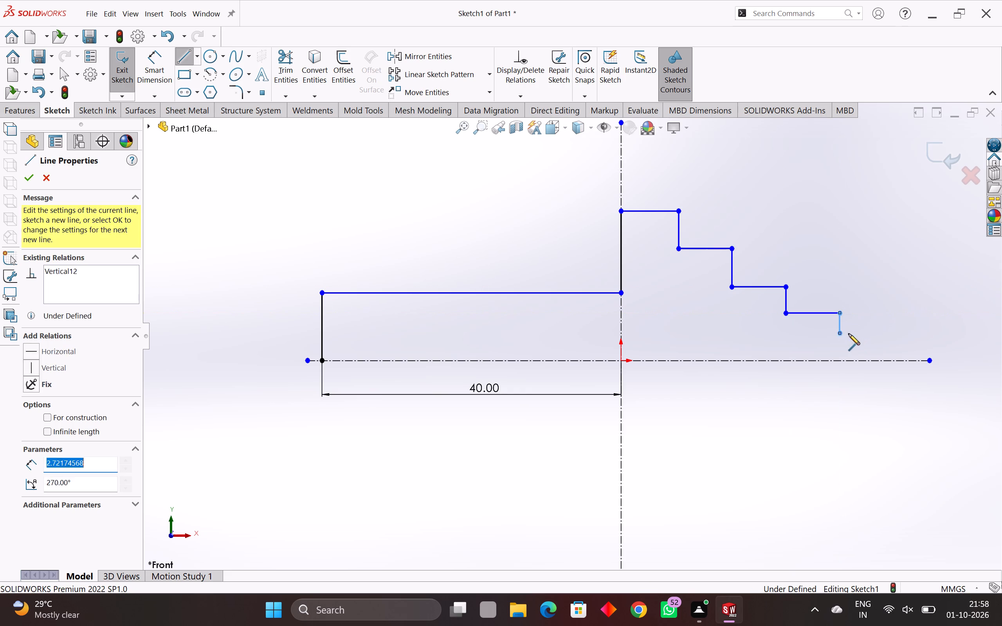
Continue the staircase with three smaller steps ending on the horizontal centerline, the last tread about 4.7 mm wide, and end the line chain.
{"action": "left_click", "coordinate": [867, 331]}
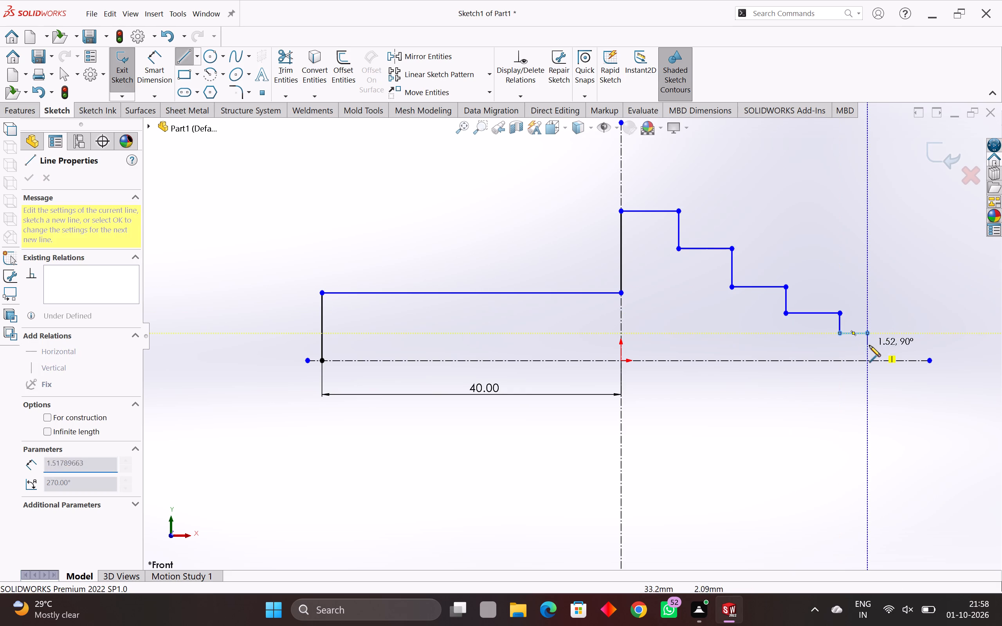
{"action": "left_click", "coordinate": [869, 349]}
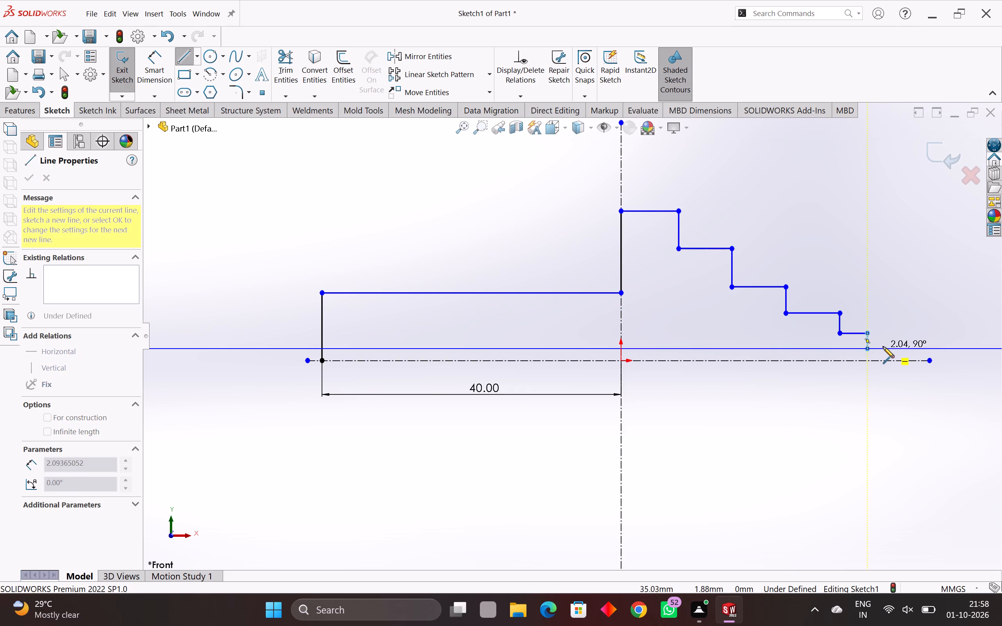
{"action": "left_click", "coordinate": [883, 347]}
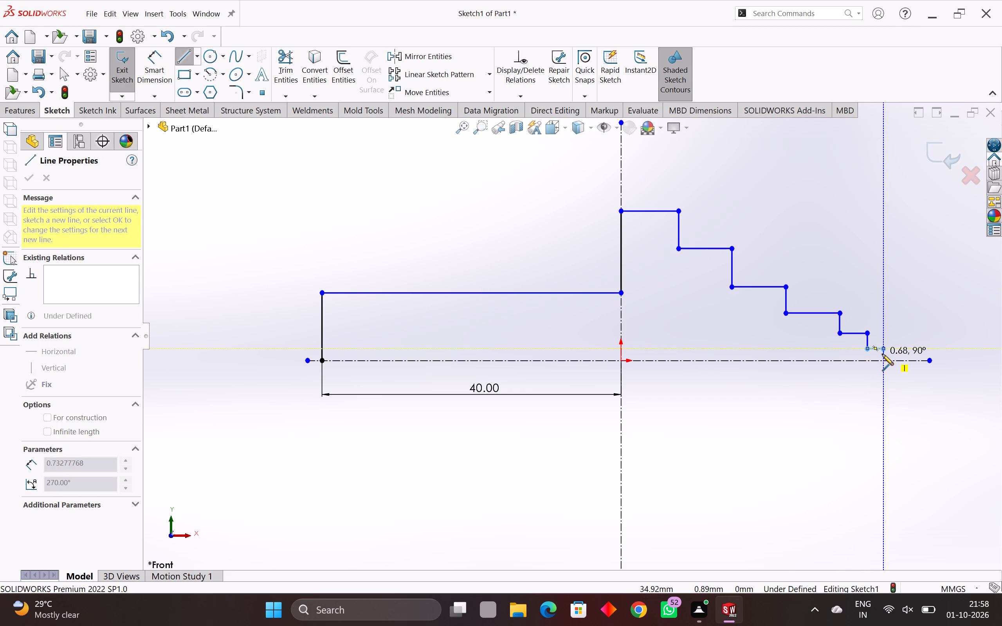
{"action": "left_click", "coordinate": [882, 354]}
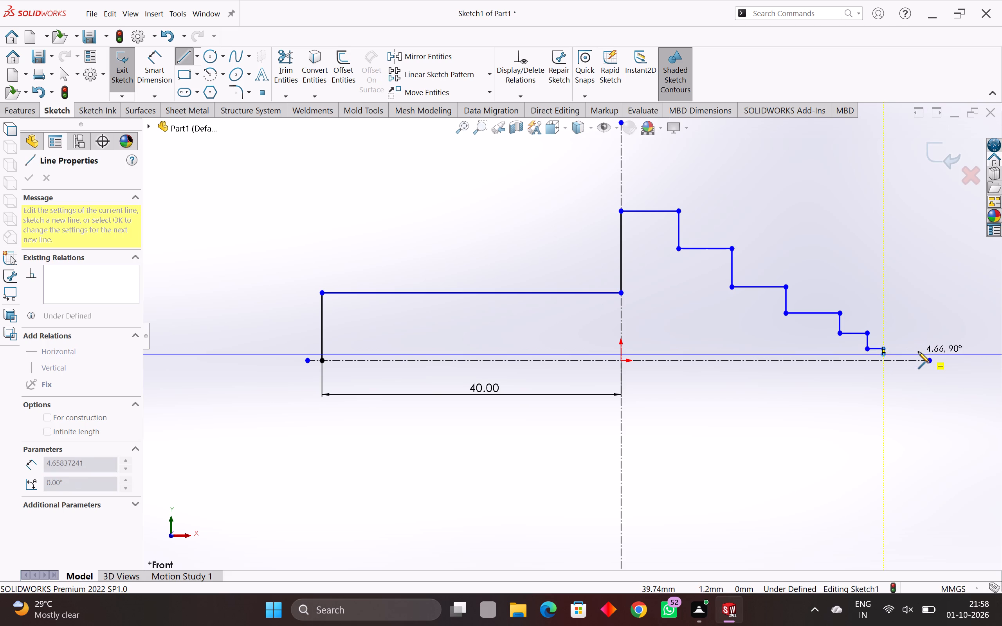
{"action": "left_click", "coordinate": [918, 352]}
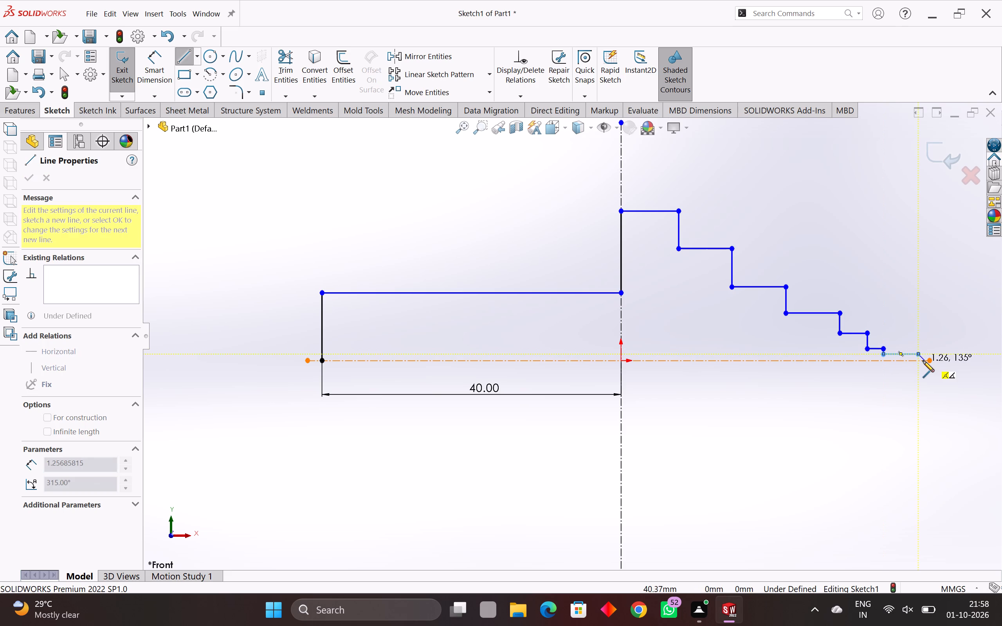
{"action": "left_click", "coordinate": [917, 361]}
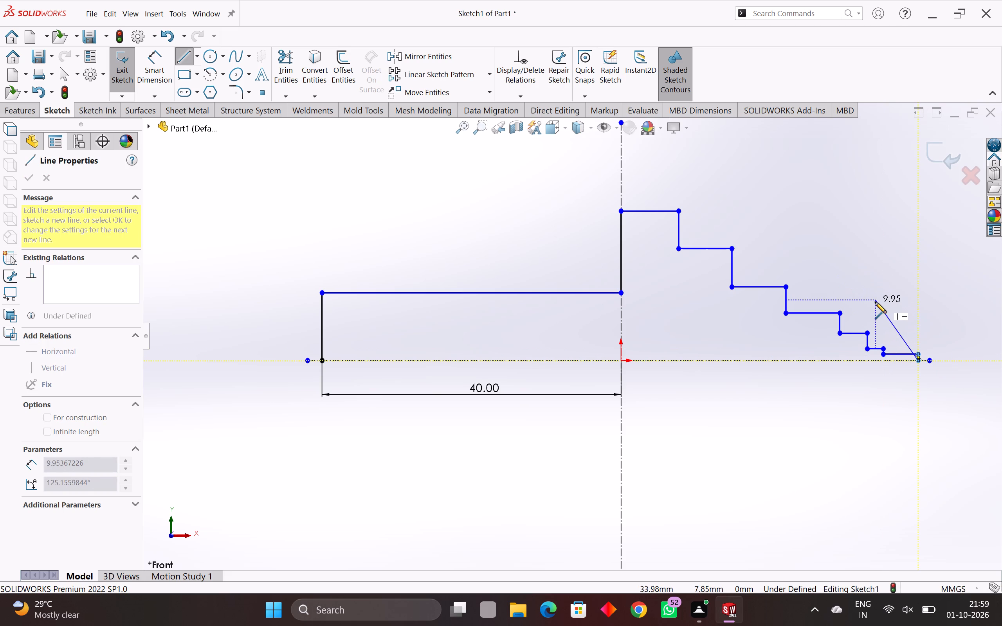
{"action": "key", "text": "Escape"}
Add a height dimension to the vertical line at the profile's left end.
{"action": "scroll", "coordinate": [876, 354], "scroll_direction": "up", "scroll_amount": 7}
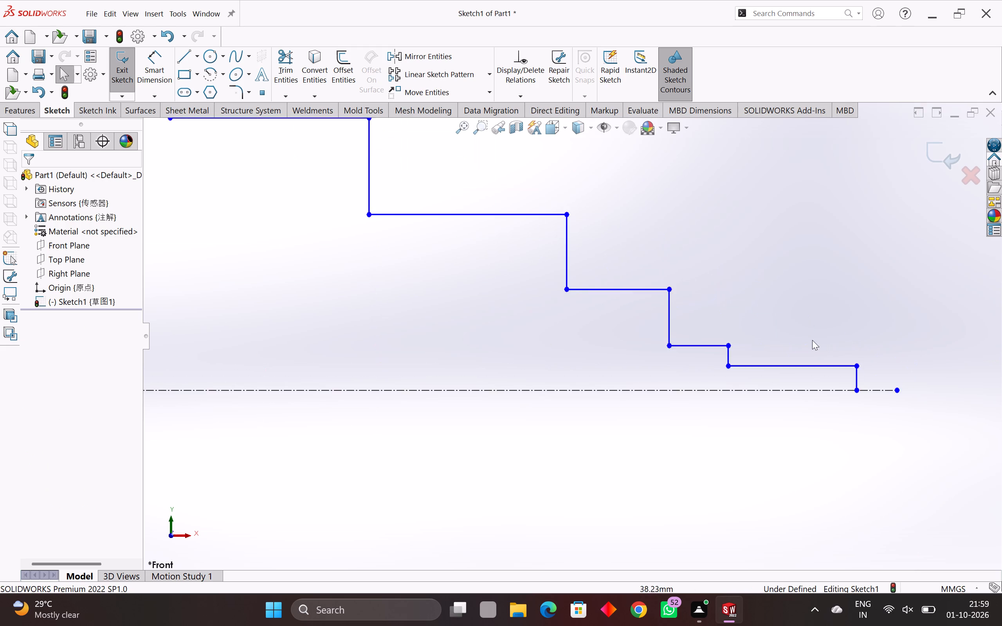
{"action": "scroll", "coordinate": [806, 337], "scroll_direction": "down", "scroll_amount": 4}
{"action": "scroll", "coordinate": [606, 318], "scroll_direction": "down", "scroll_amount": 4}
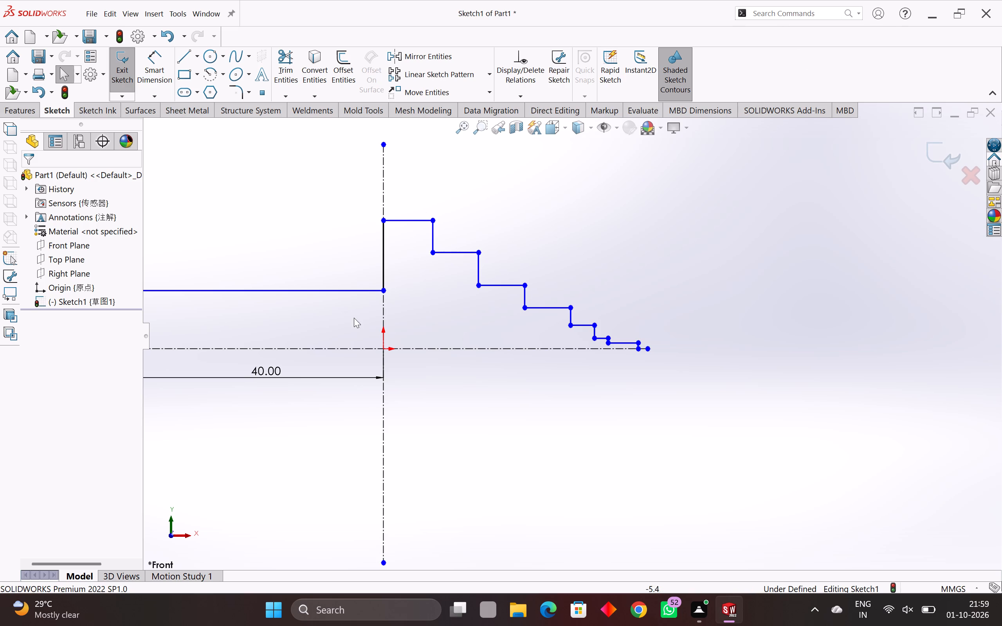
{"action": "scroll", "coordinate": [354, 319], "scroll_direction": "down", "scroll_amount": 2}
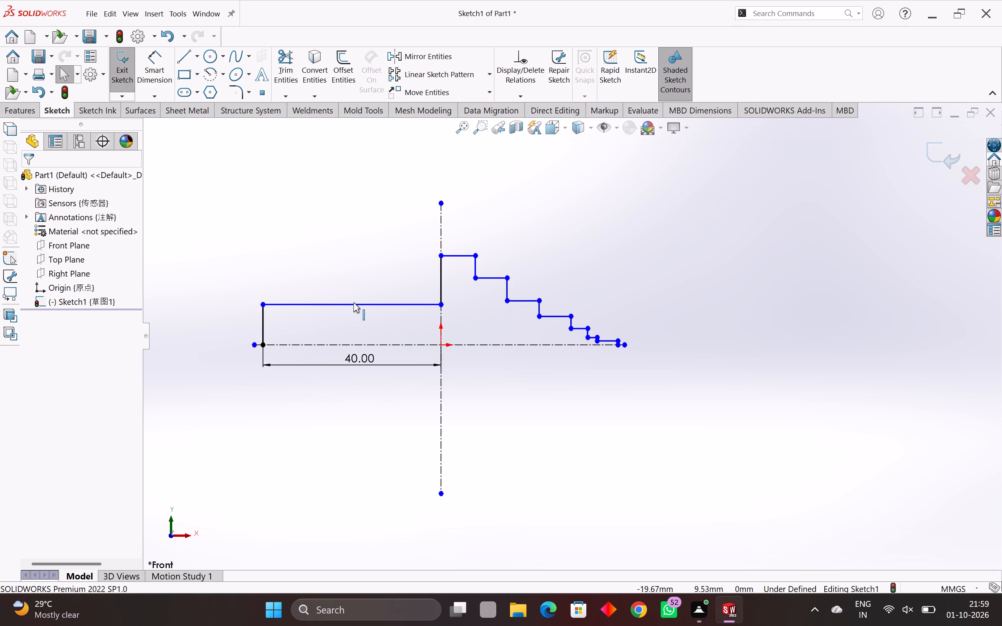
{"action": "left_click", "coordinate": [264, 319]}
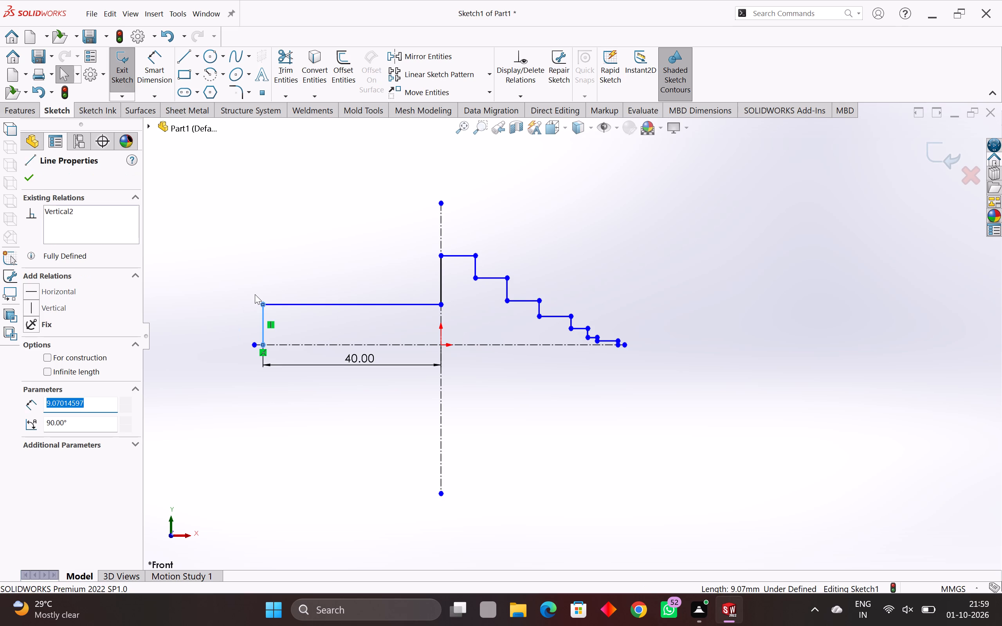
{"action": "key", "text": "Escape"}
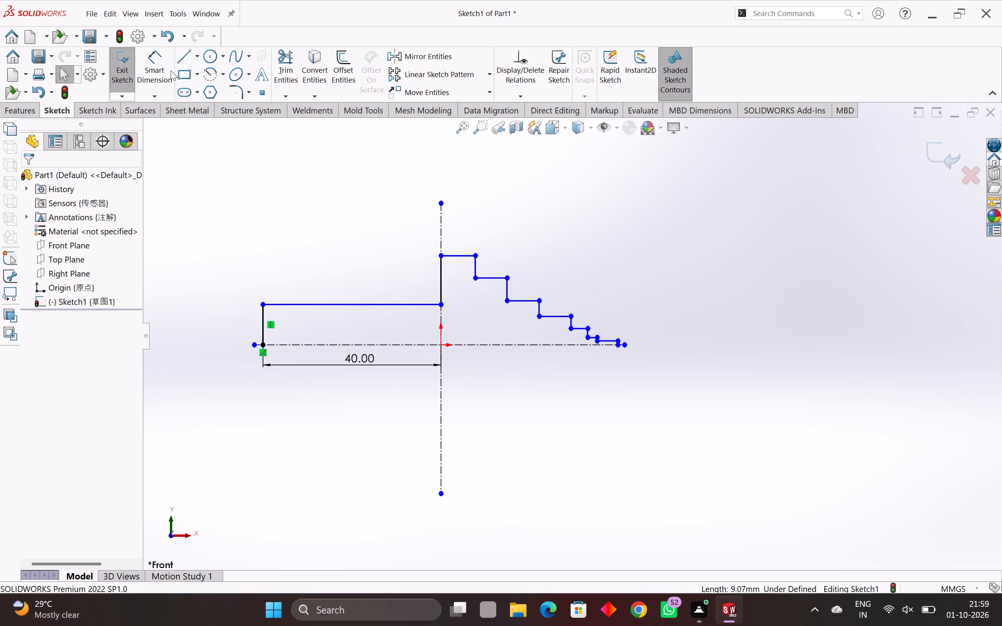
{"action": "left_click", "coordinate": [149, 75]}
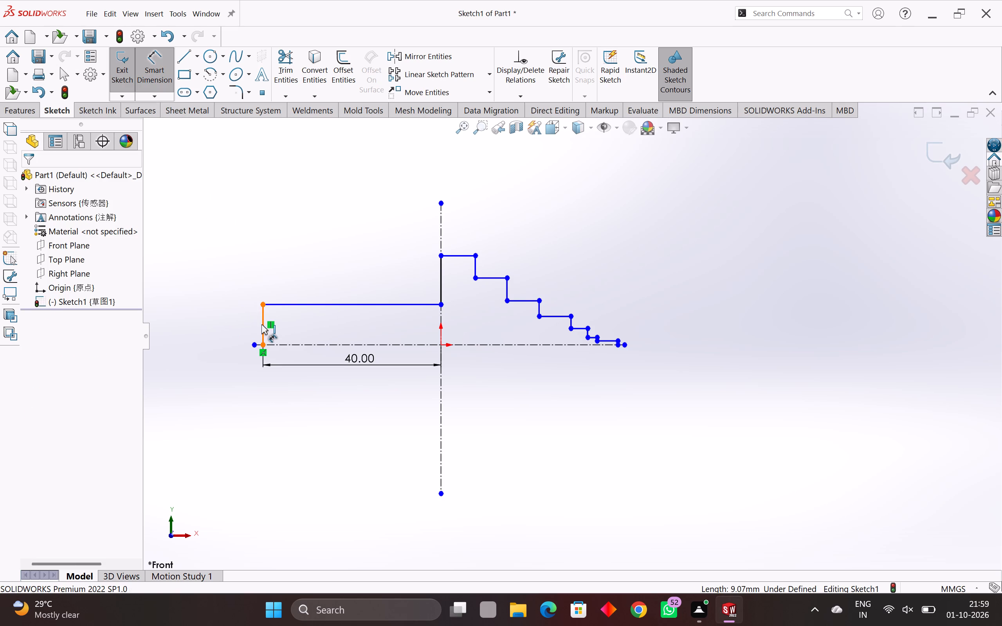
{"action": "left_click", "coordinate": [261, 324]}
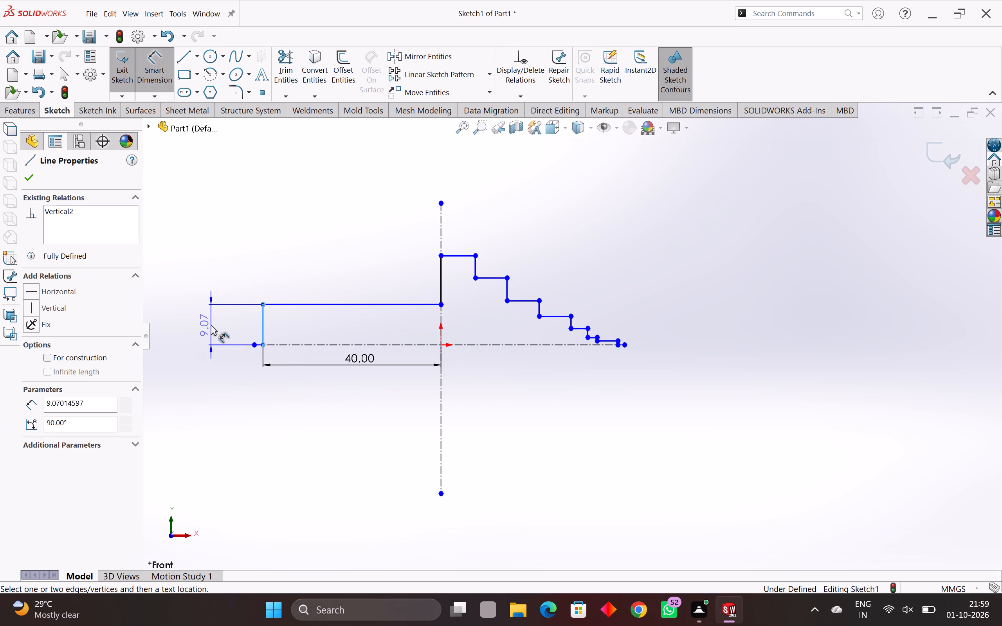
{"action": "left_click", "coordinate": [211, 325]}
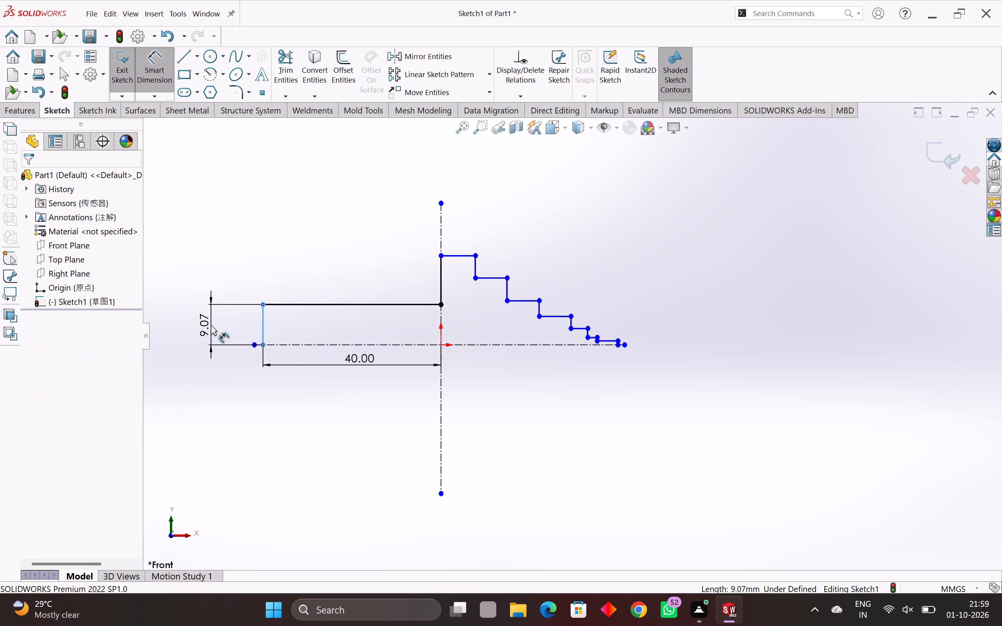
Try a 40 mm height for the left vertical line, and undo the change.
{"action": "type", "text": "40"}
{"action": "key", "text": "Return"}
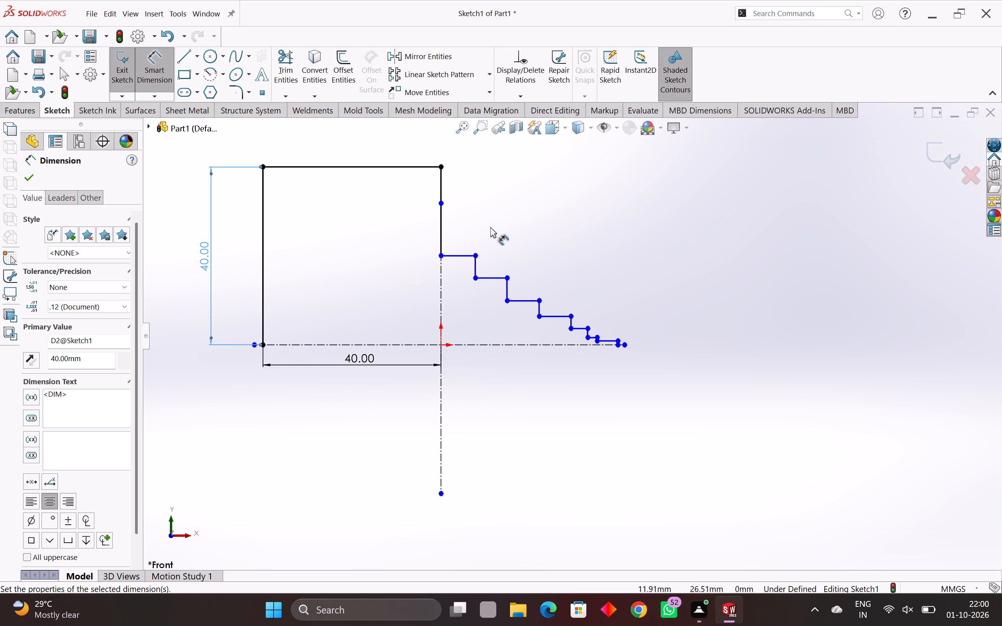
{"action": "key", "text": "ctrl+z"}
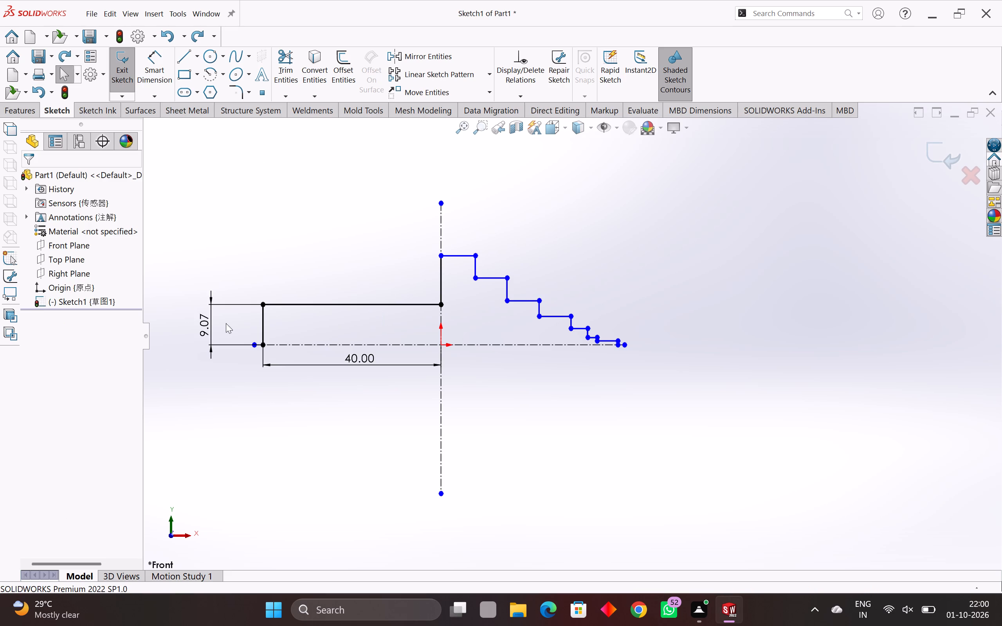
Set the left vertical line's height dimension to 25 mm.
{"action": "double_click", "coordinate": [207, 327]}
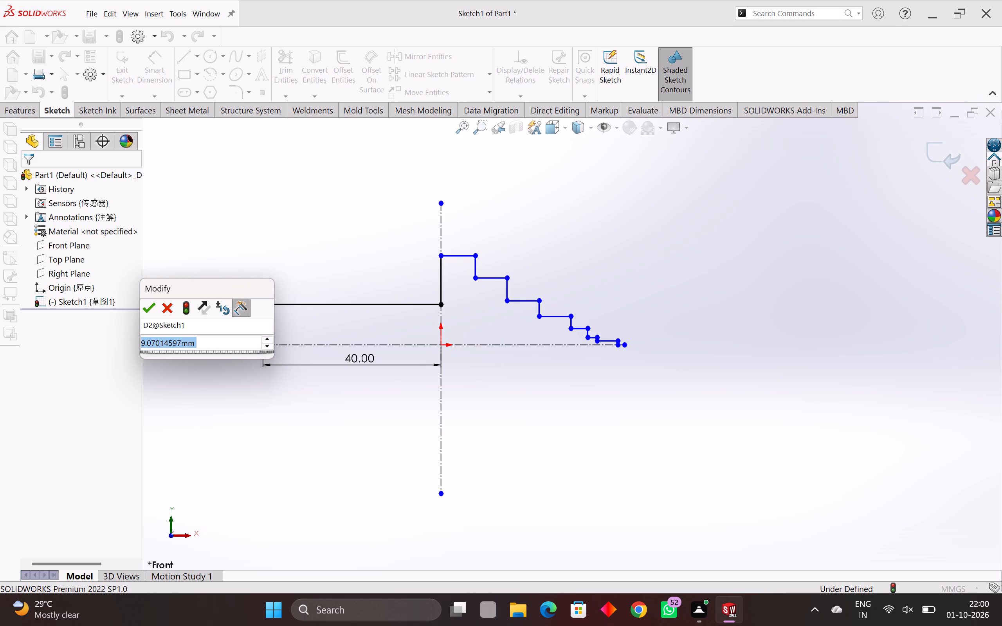
{"action": "type", "text": "25"}
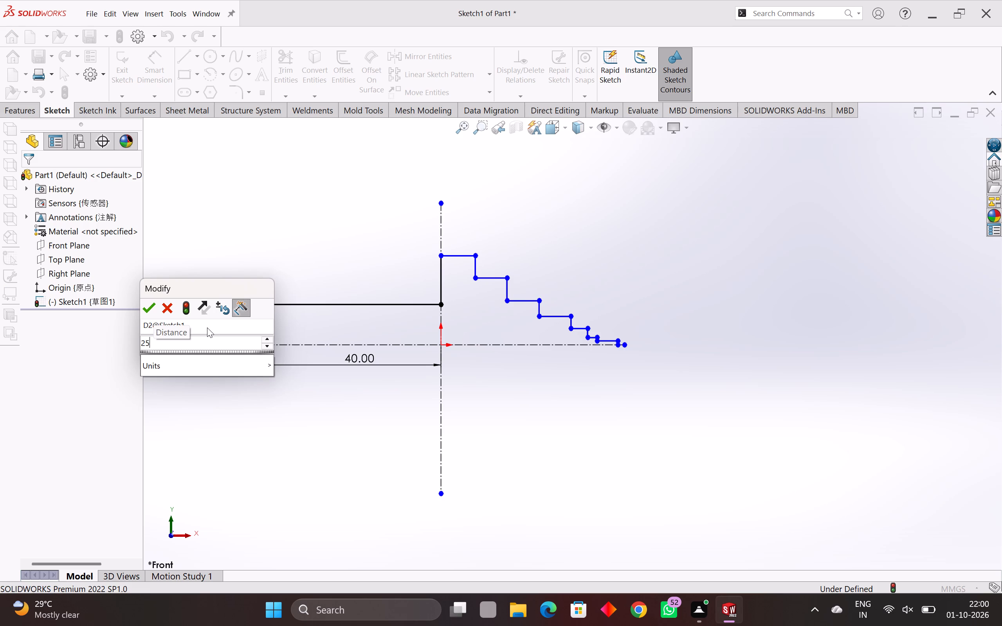
{"action": "key", "text": "Return"}
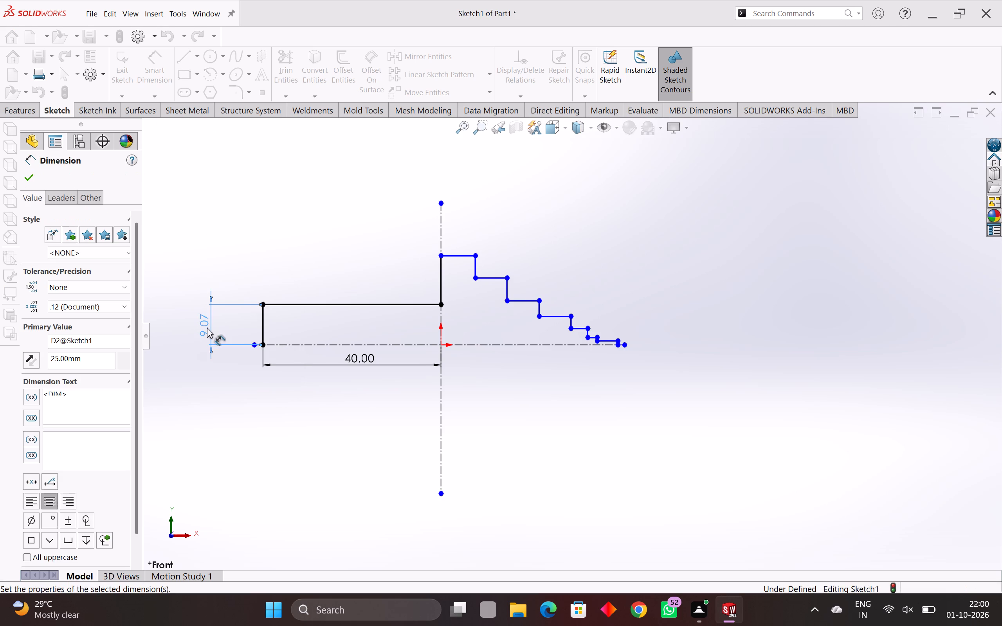
Delete the staircase's topmost horizontal line, the one starting on the vertical centerline.
{"action": "scroll", "coordinate": [434, 248], "scroll_direction": "up", "scroll_amount": 2}
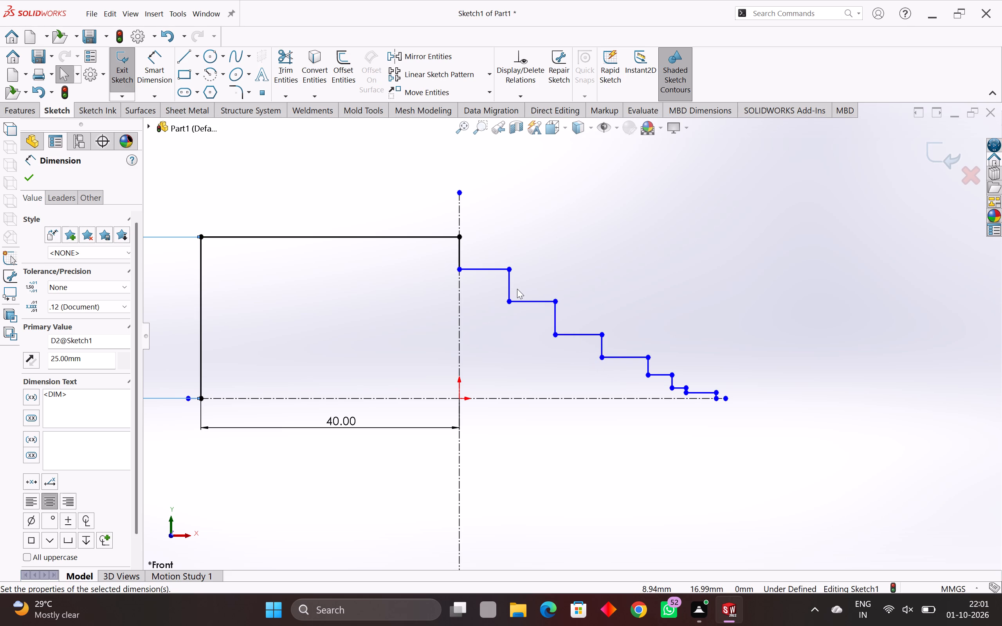
{"action": "scroll", "coordinate": [517, 289], "scroll_direction": "down", "scroll_amount": 1}
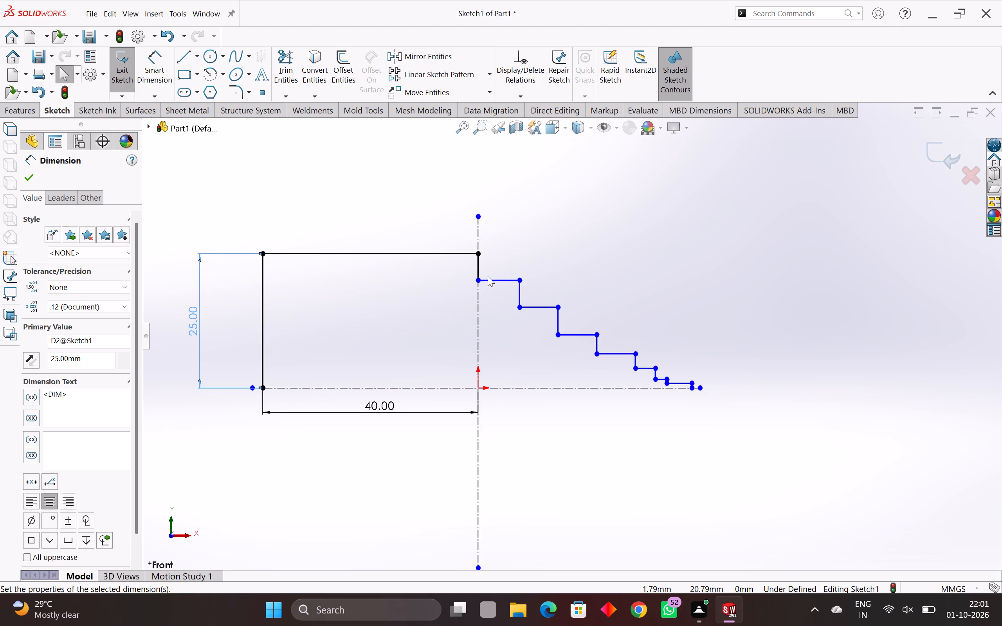
{"action": "left_click", "coordinate": [478, 266]}
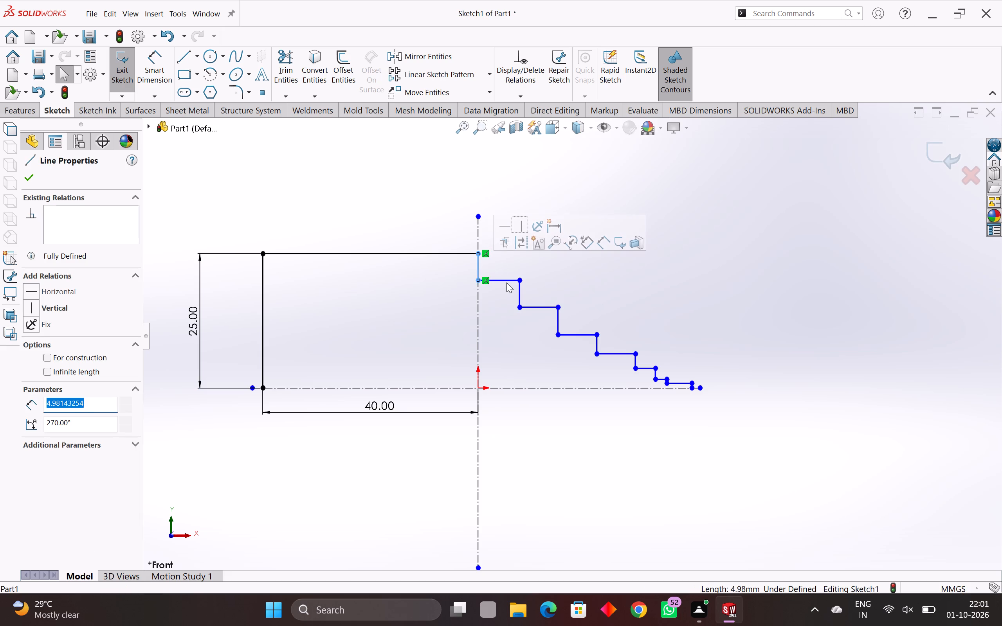
{"action": "left_click", "coordinate": [497, 278]}
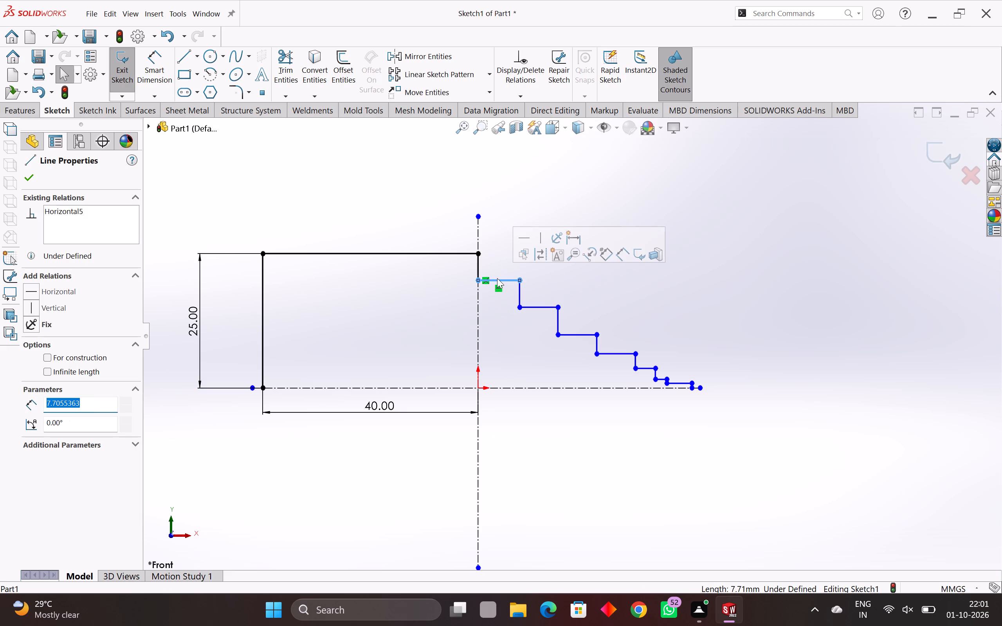
{"action": "key", "text": "Delete"}
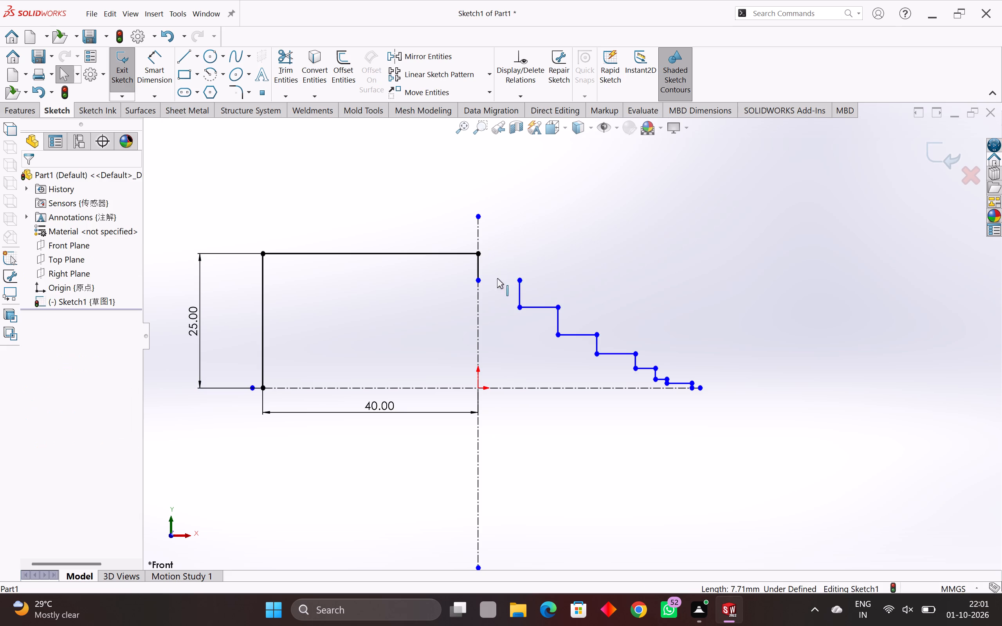
Delete the short vertical line running down the vertical centerline from the end of the 40 mm wide section's top edge.
{"action": "left_click", "coordinate": [478, 263]}
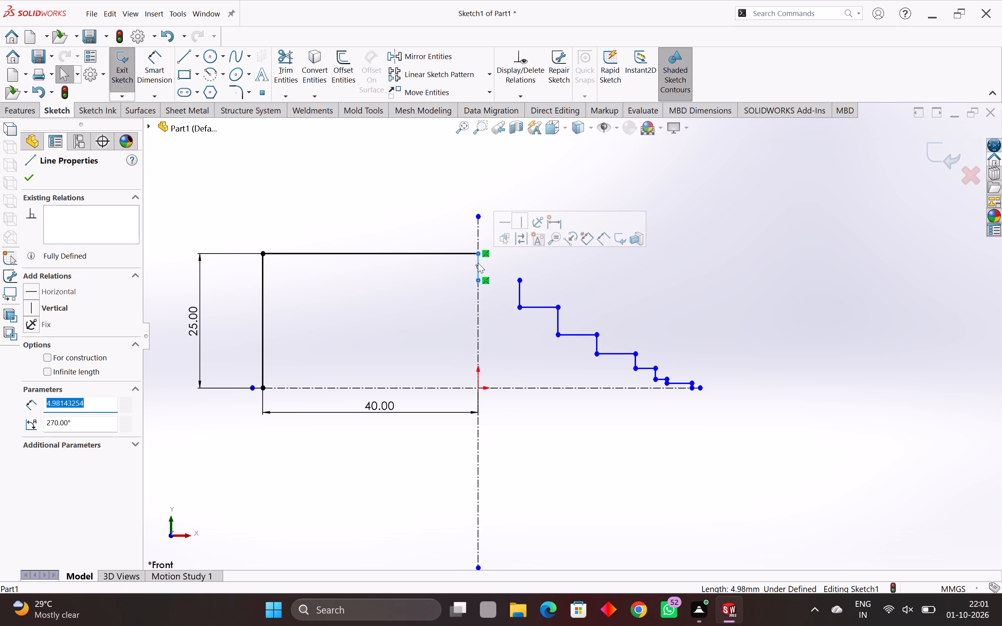
{"action": "key", "text": "Delete"}
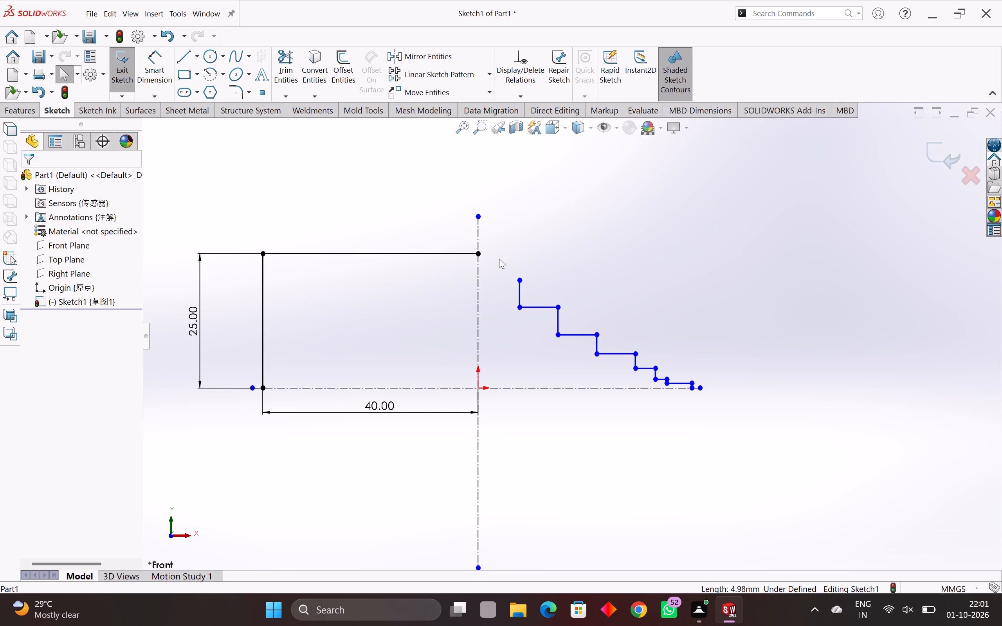
Sketch a line about 3.4 mm up the vertical centerline from the top edge's end, continuing horizontally about 7.7 mm toward the staircase.
{"action": "key", "text": "l"}
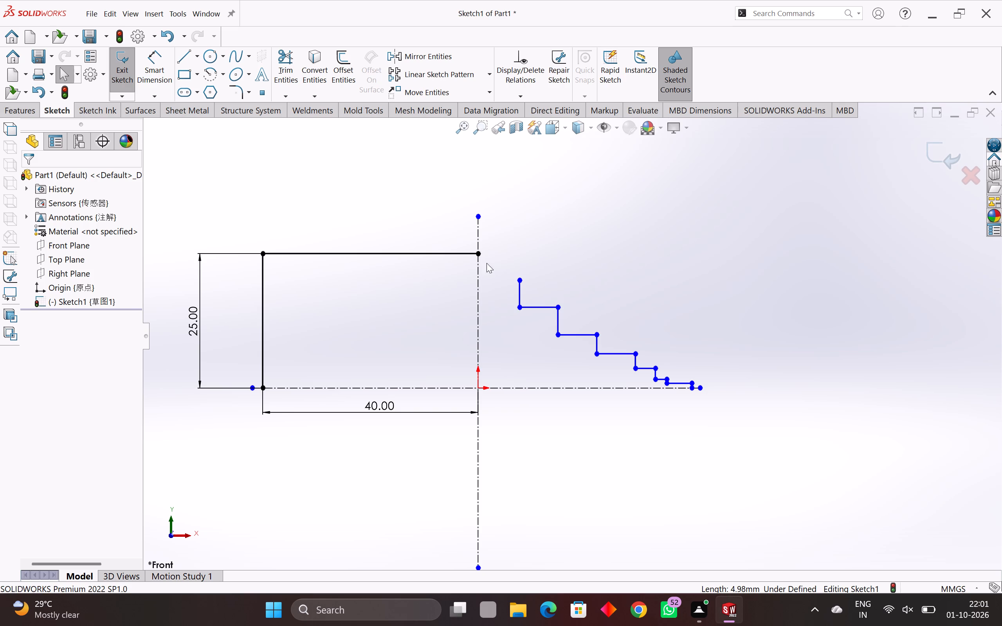
{"action": "left_click", "coordinate": [478, 255]}
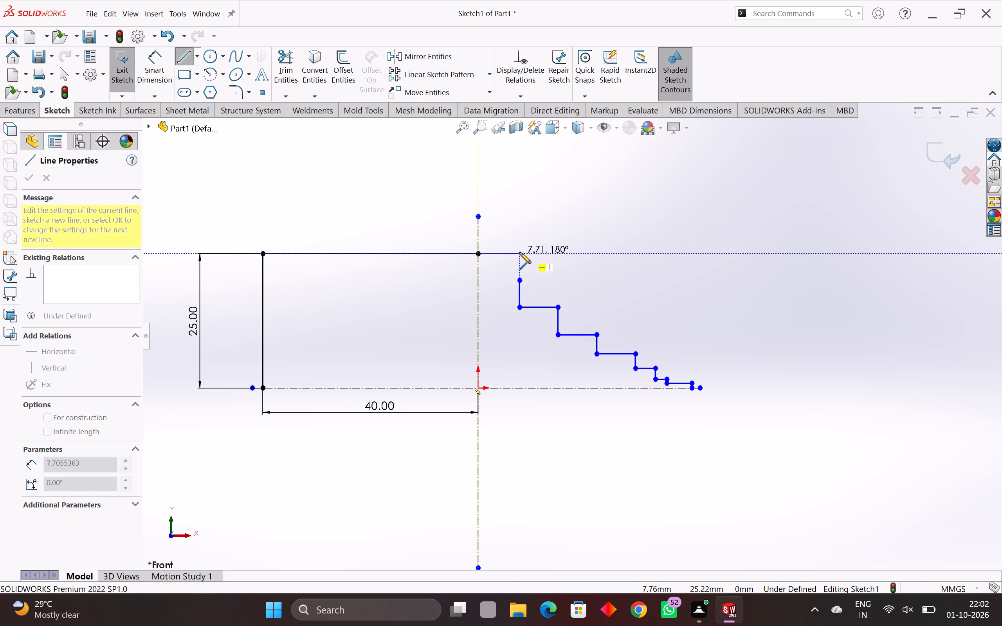
{"action": "left_click", "coordinate": [478, 235]}
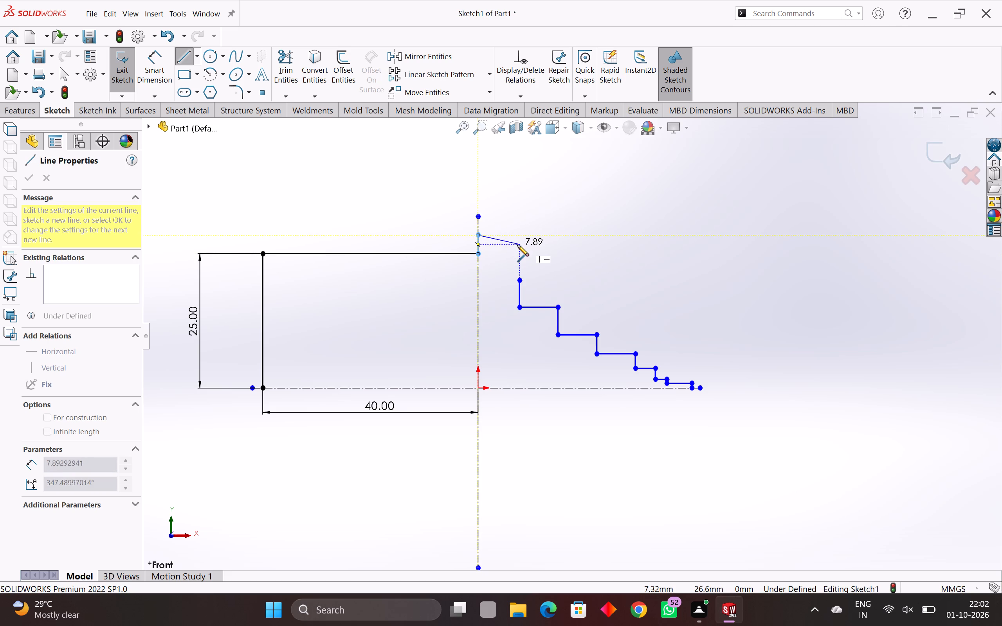
{"action": "left_click", "coordinate": [520, 236]}
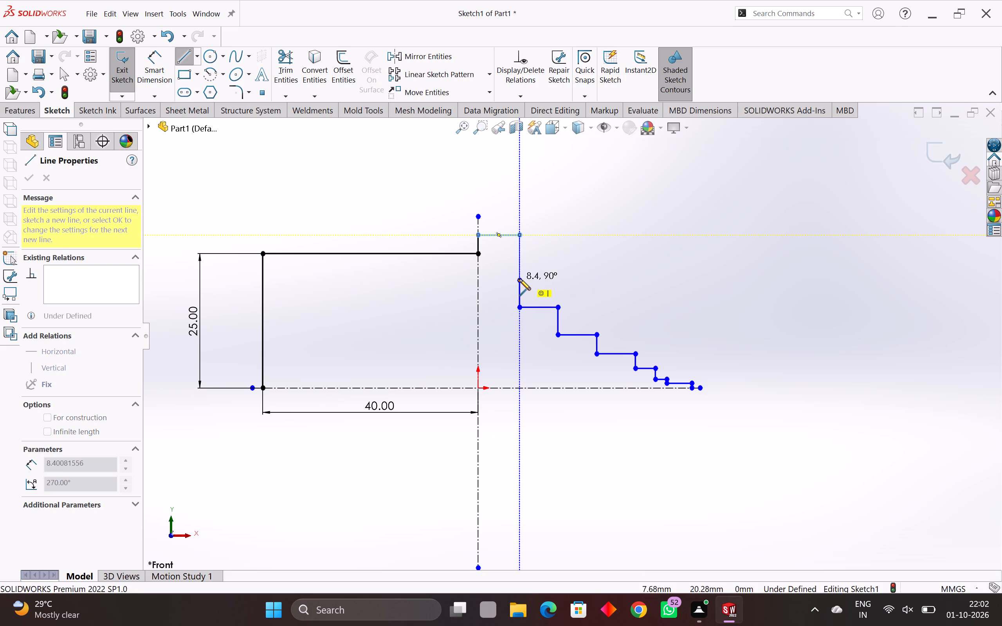
{"action": "key", "text": "Escape"}
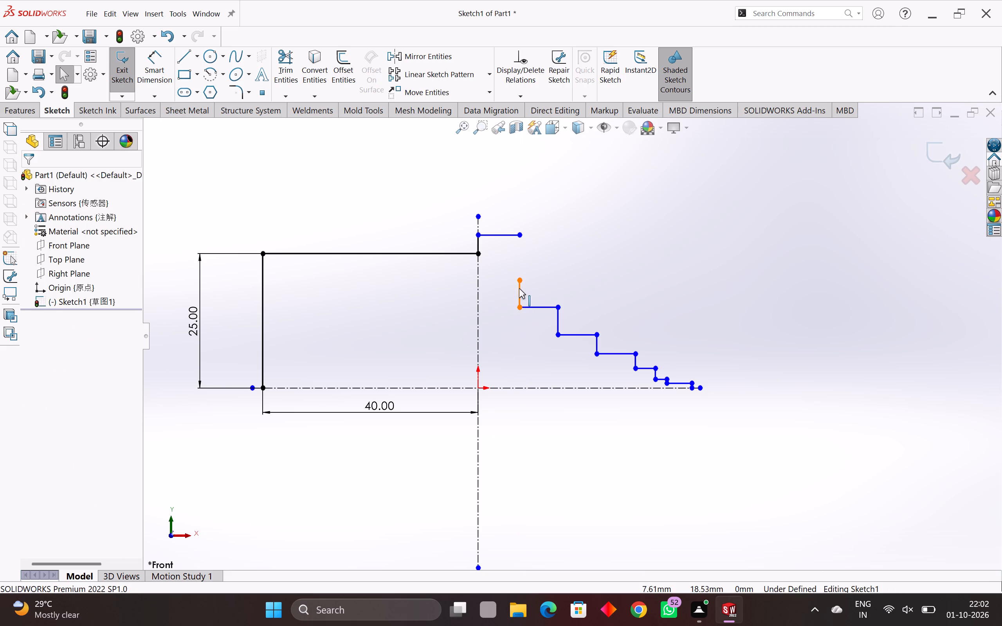
Delete the staircase's uppermost vertical line, the loose one directly below the new horizontal line's free end.
{"action": "left_click", "coordinate": [519, 288]}
{"action": "key", "text": "Delete"}
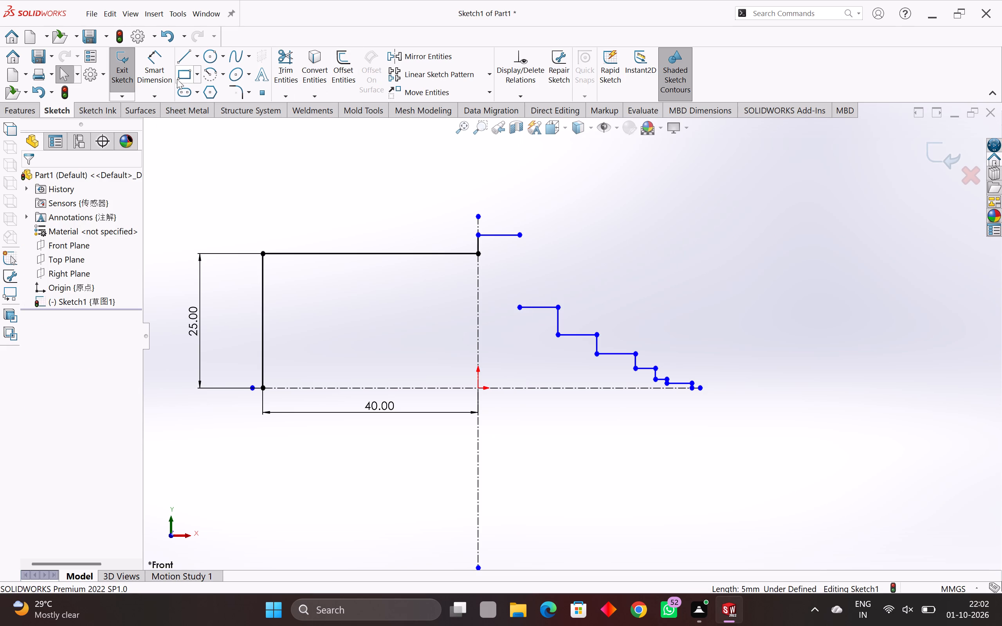
Sketch a vertical line about 13.4 mm long joining the new horizontal line's free end to the start of the staircase.
{"action": "left_click", "coordinate": [188, 59]}
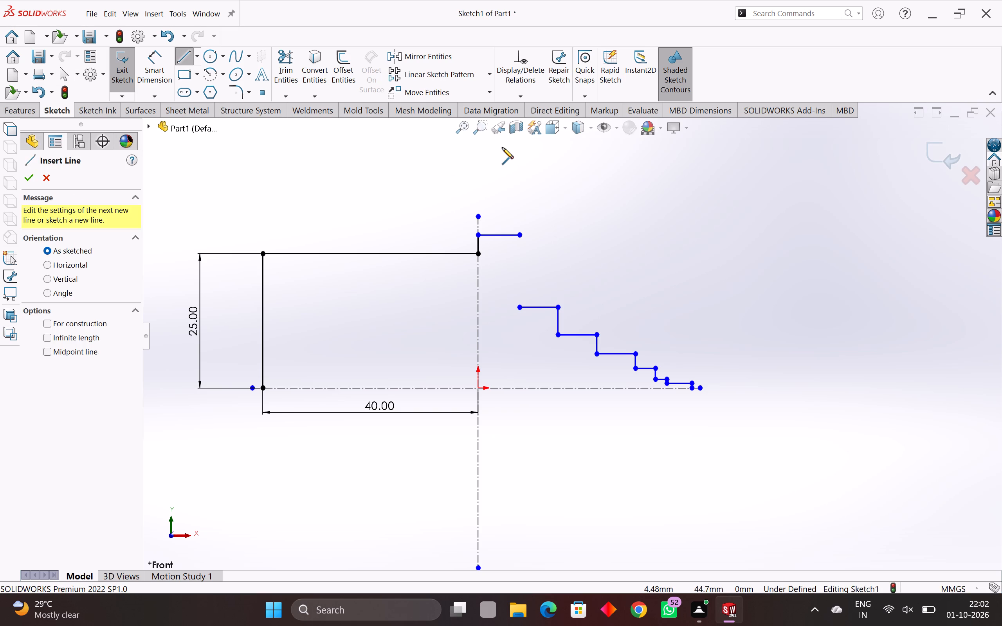
{"action": "left_click", "coordinate": [520, 237]}
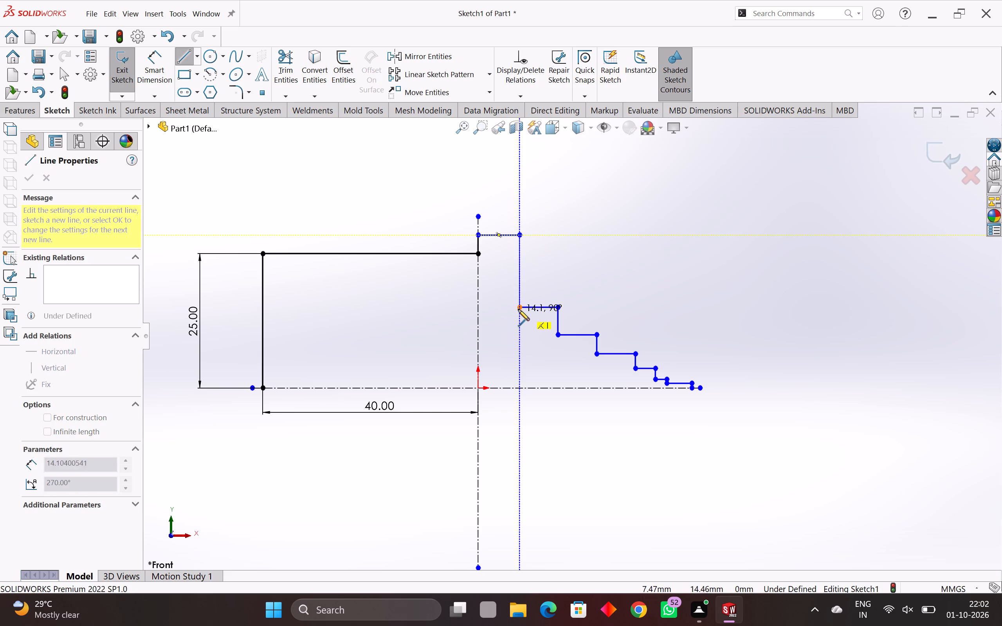
{"action": "left_click", "coordinate": [518, 308]}
{"action": "key", "text": "Escape"}
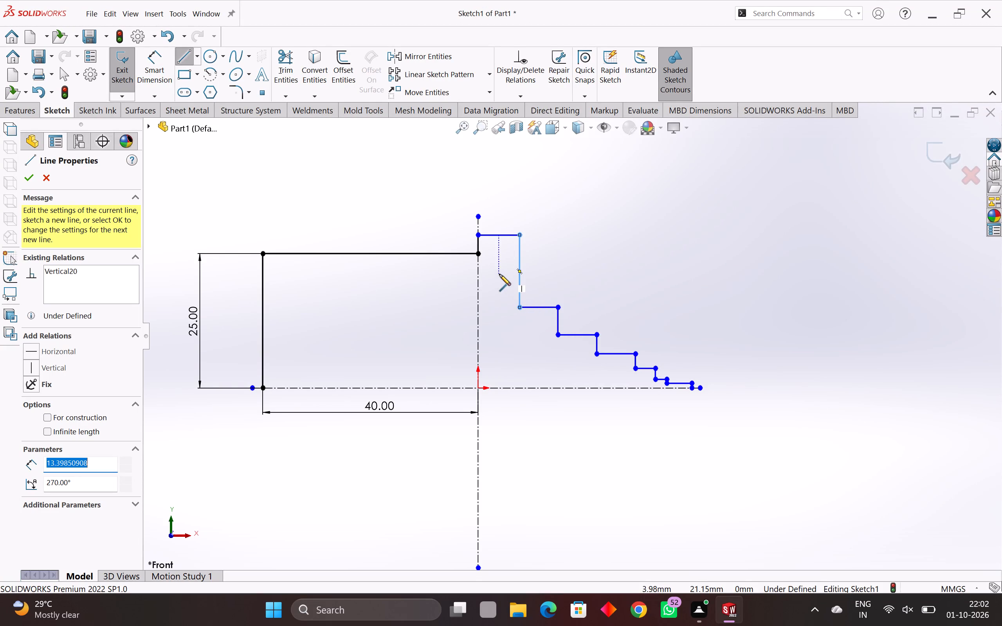
{"action": "key", "text": "Escape"}
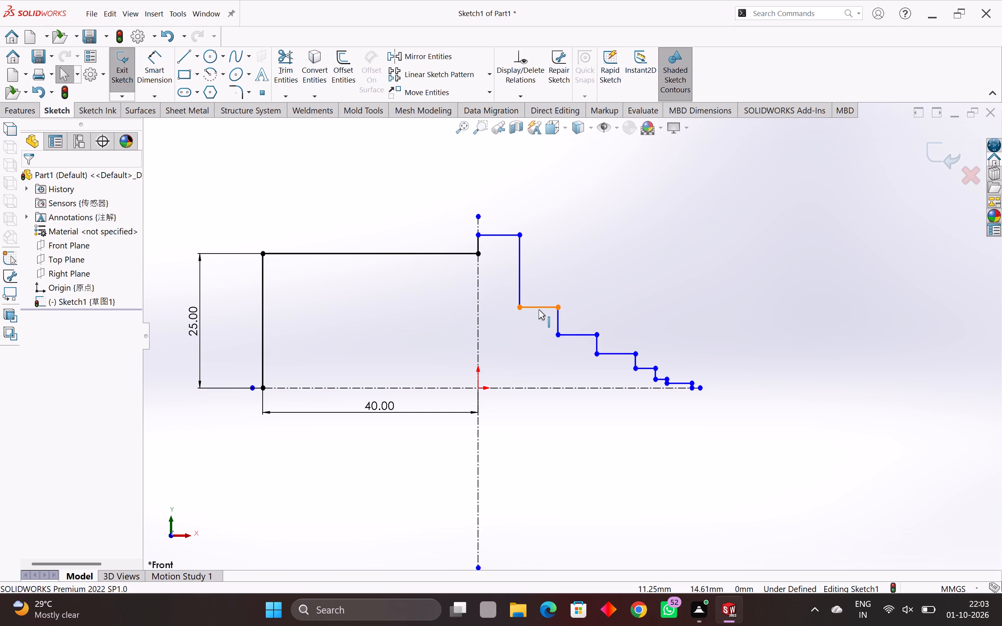
Dimension the short vertical line on the vertical centerline, above the 40 mm wide section, at 15 mm.
{"action": "scroll", "coordinate": [684, 392], "scroll_direction": "up", "scroll_amount": 3}
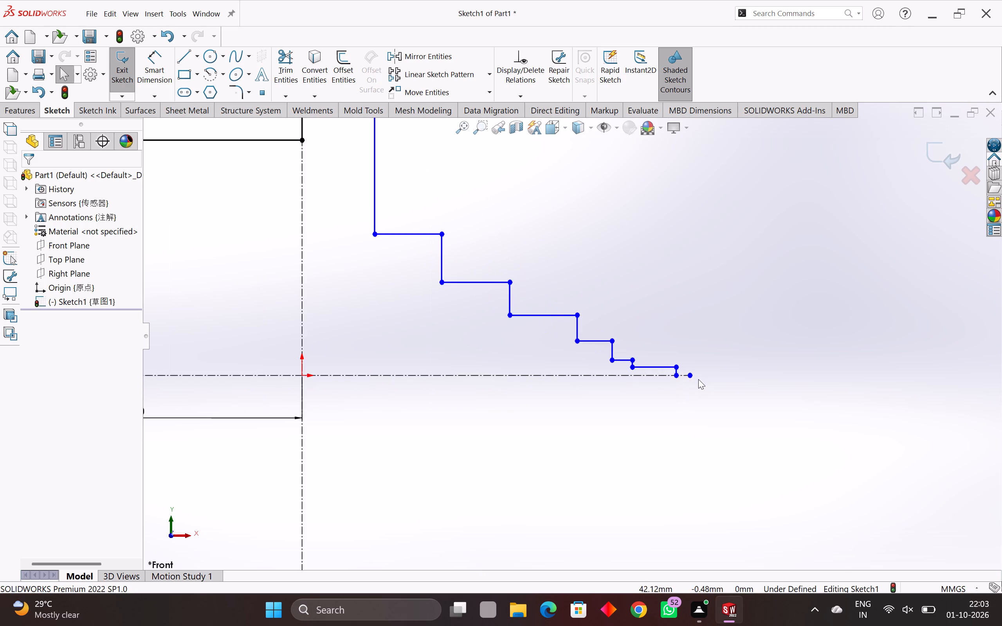
{"action": "scroll", "coordinate": [678, 368], "scroll_direction": "up", "scroll_amount": 5}
{"action": "scroll", "coordinate": [646, 368], "scroll_direction": "down", "scroll_amount": 4}
{"action": "scroll", "coordinate": [477, 304], "scroll_direction": "down", "scroll_amount": 3}
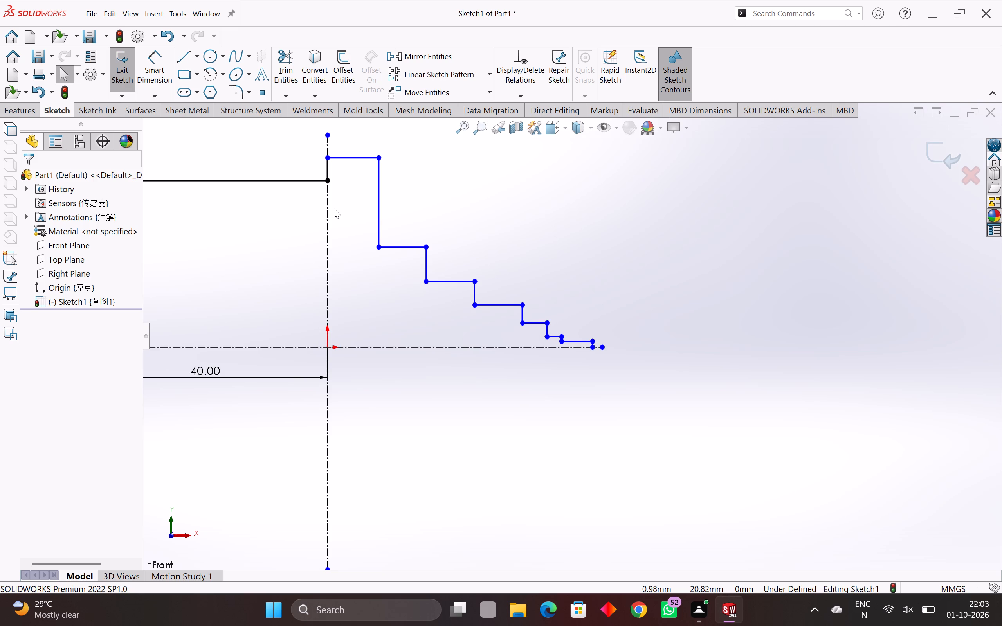
{"action": "scroll", "coordinate": [429, 254], "scroll_direction": "down", "scroll_amount": 1}
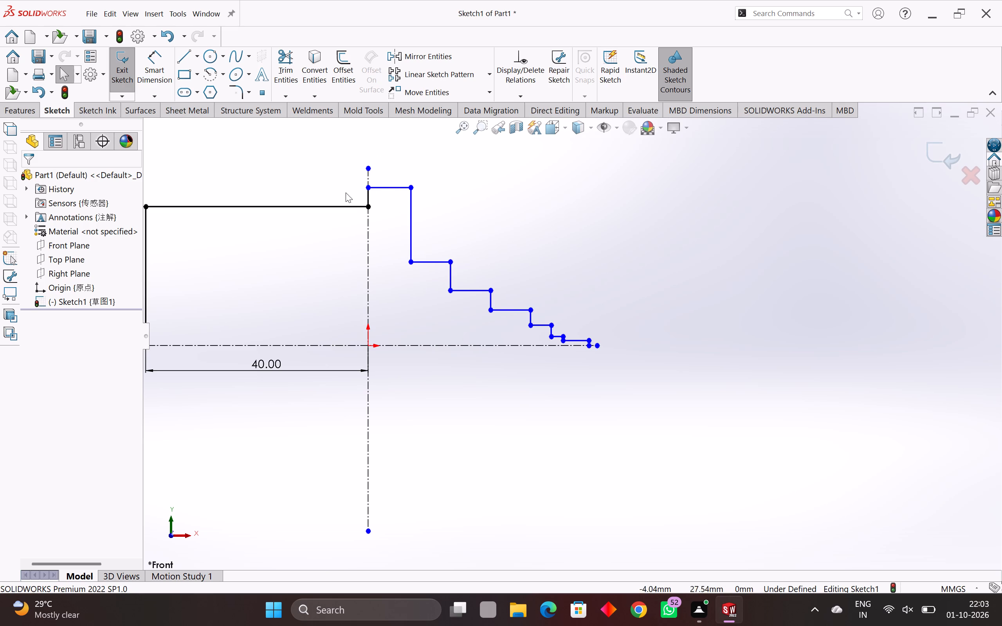
{"action": "scroll", "coordinate": [365, 205], "scroll_direction": "up", "scroll_amount": 3}
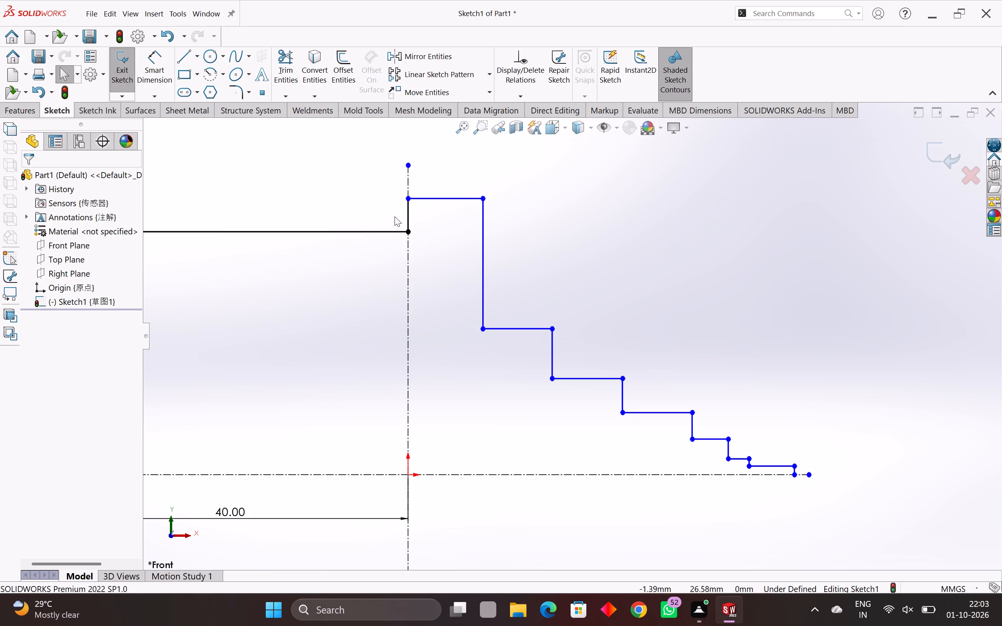
{"action": "scroll", "coordinate": [378, 275], "scroll_direction": "down", "scroll_amount": 3}
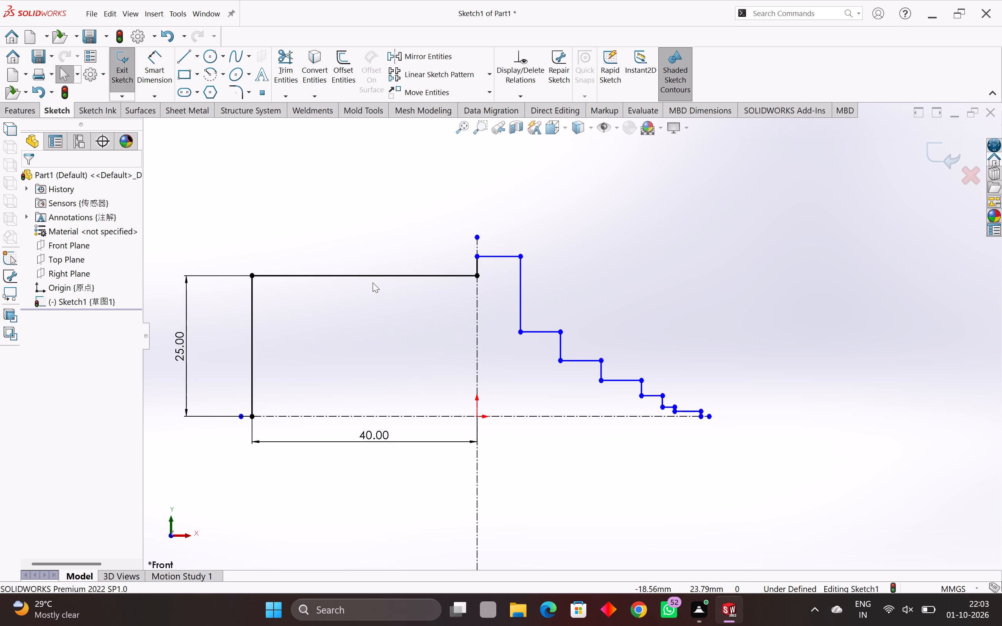
{"action": "scroll", "coordinate": [373, 282], "scroll_direction": "down", "scroll_amount": 1}
{"action": "scroll", "coordinate": [490, 272], "scroll_direction": "up", "scroll_amount": 2}
{"action": "scroll", "coordinate": [510, 297], "scroll_direction": "down", "scroll_amount": 2}
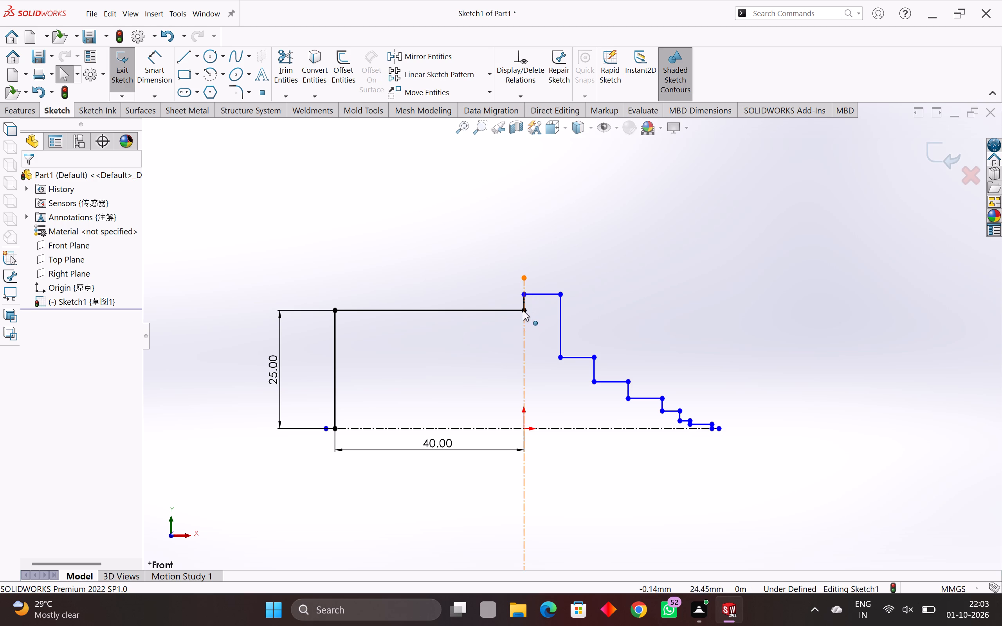
{"action": "scroll", "coordinate": [522, 308], "scroll_direction": "up", "scroll_amount": 2}
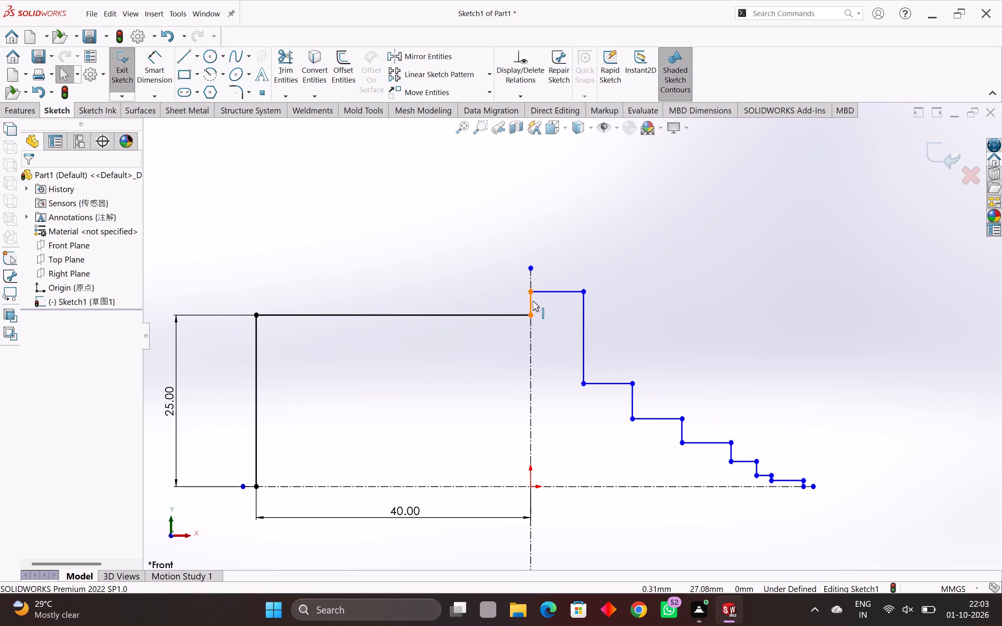
{"action": "left_click", "coordinate": [152, 61]}
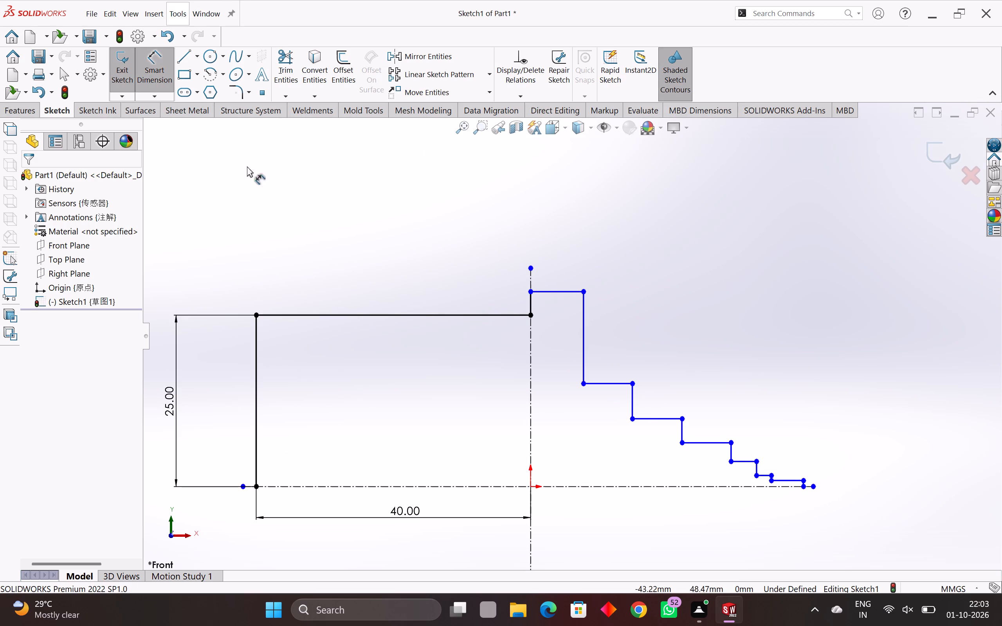
{"action": "left_click", "coordinate": [532, 304]}
{"action": "left_click", "coordinate": [448, 291]}
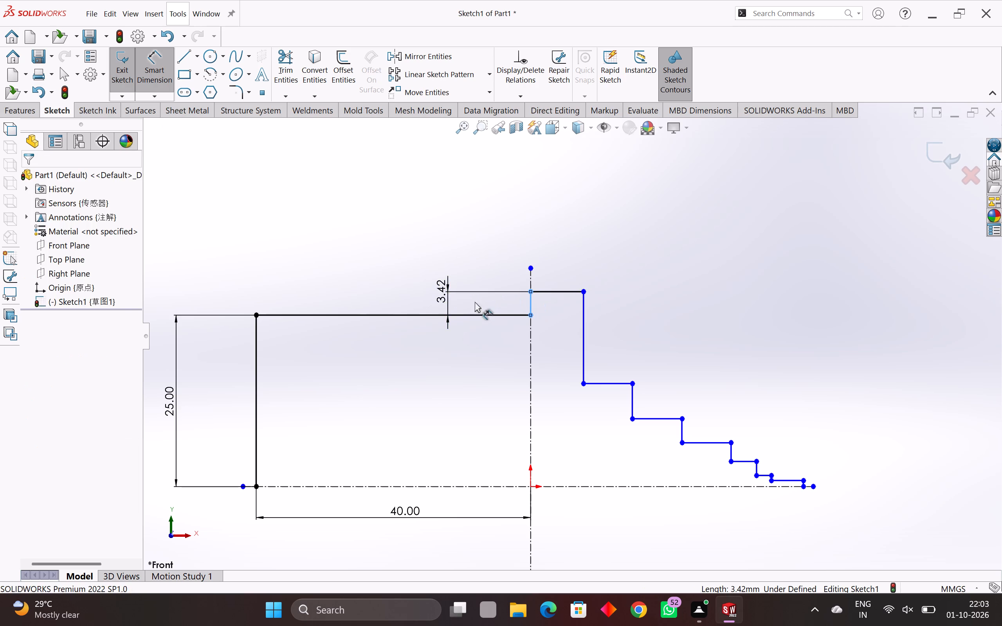
{"action": "key", "text": "1"}
{"action": "key", "text": "5"}
{"action": "key", "text": "Return"}
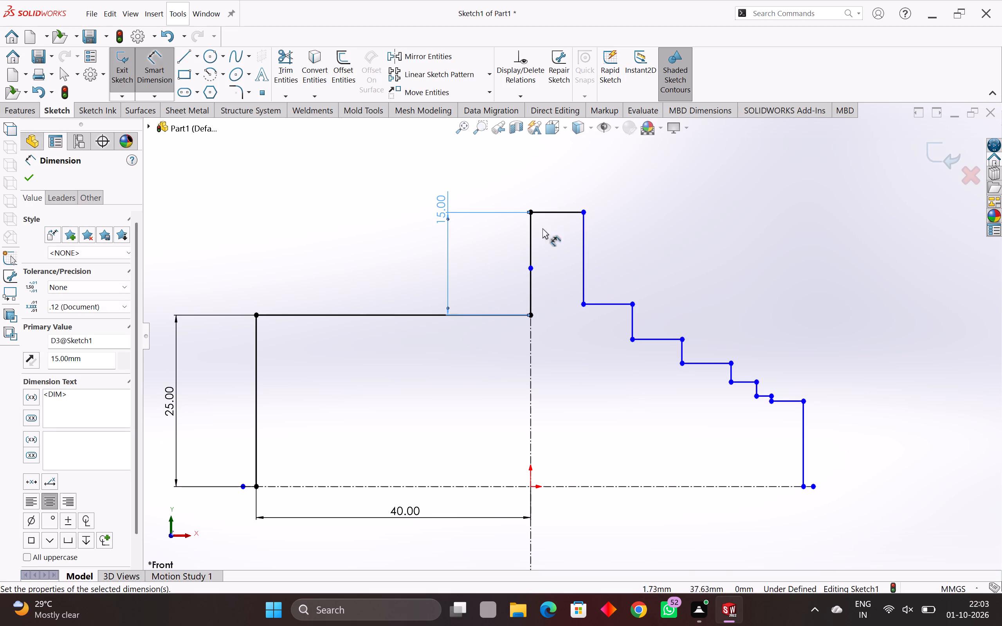
Dimension the profile's topmost horizontal line at 20 mm.
{"action": "left_click", "coordinate": [552, 210]}
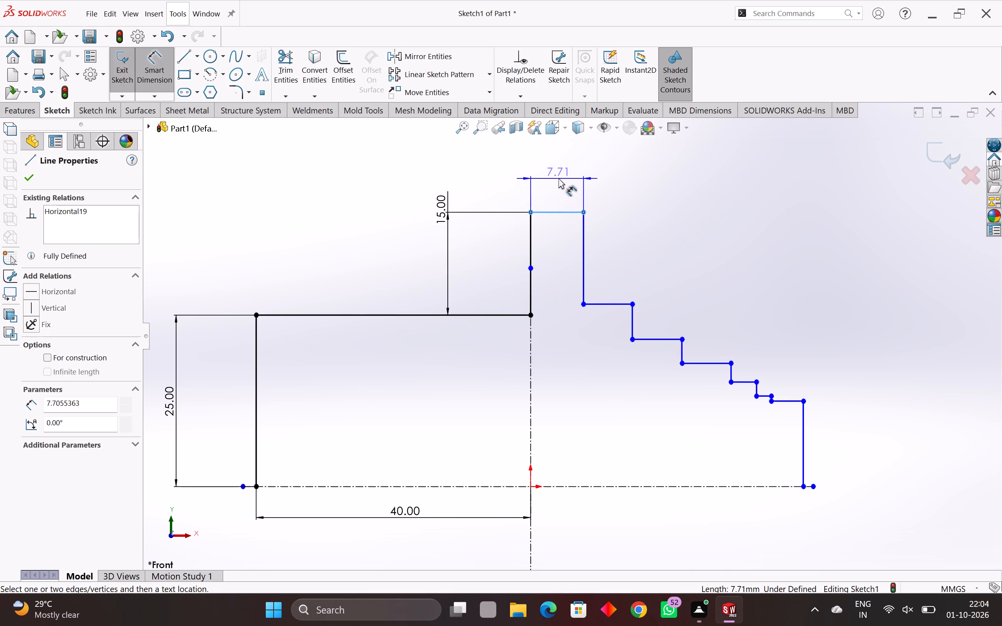
{"action": "left_click", "coordinate": [559, 178]}
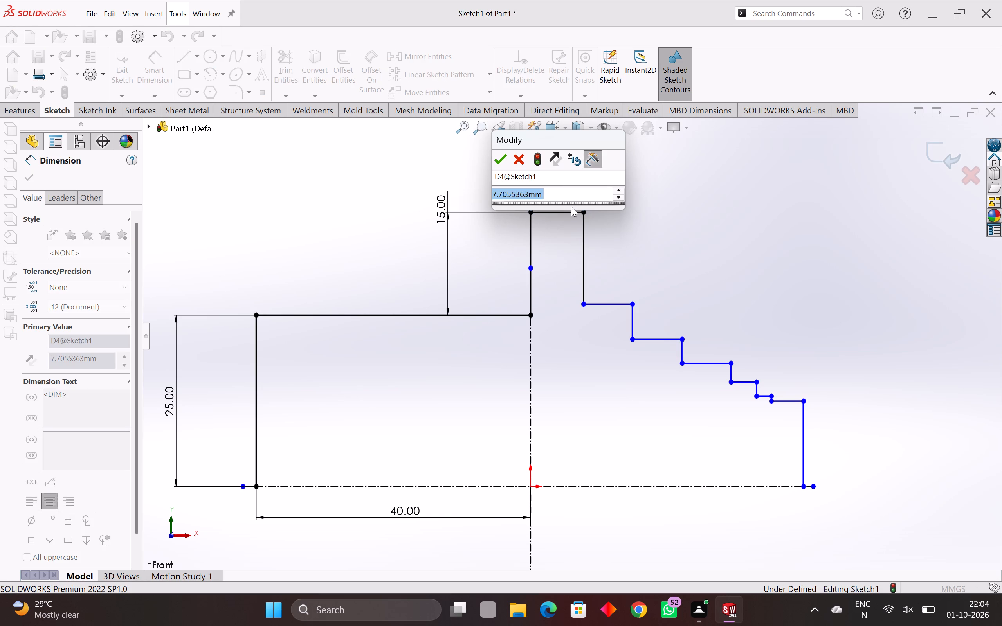
{"action": "type", "text": "20"}
{"action": "key", "text": "Return"}
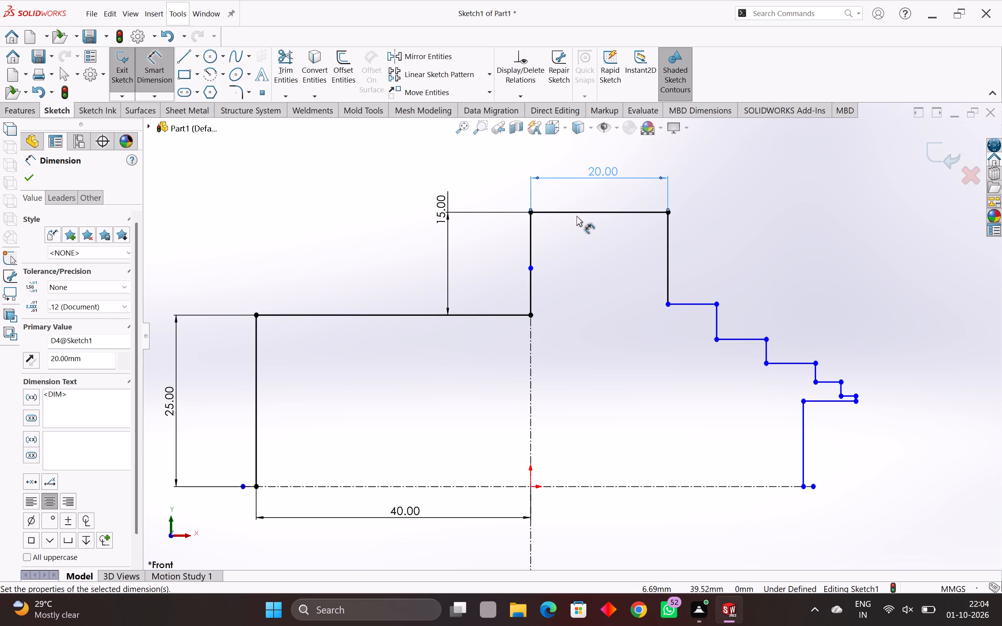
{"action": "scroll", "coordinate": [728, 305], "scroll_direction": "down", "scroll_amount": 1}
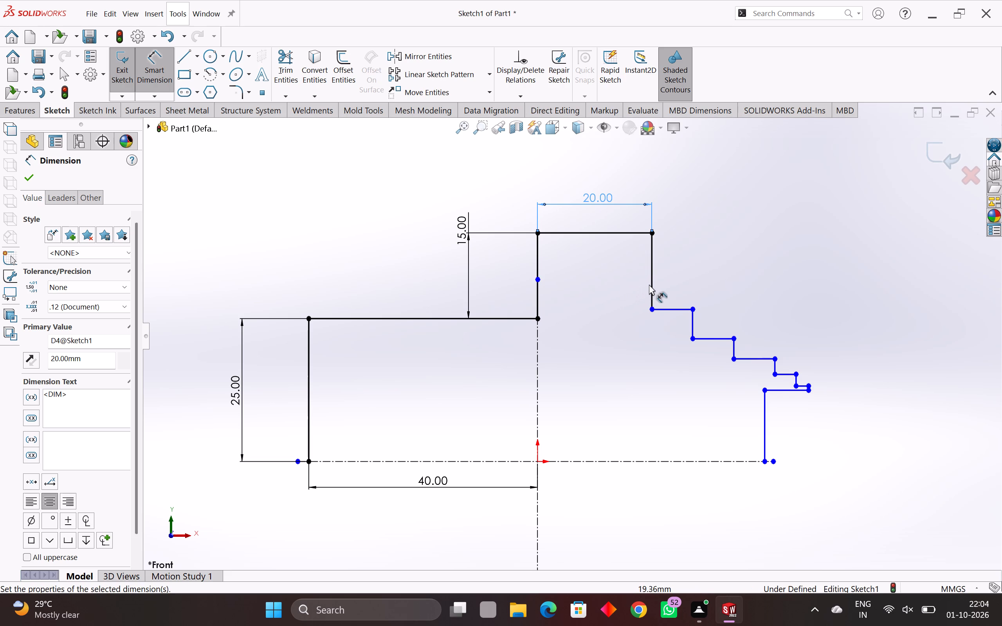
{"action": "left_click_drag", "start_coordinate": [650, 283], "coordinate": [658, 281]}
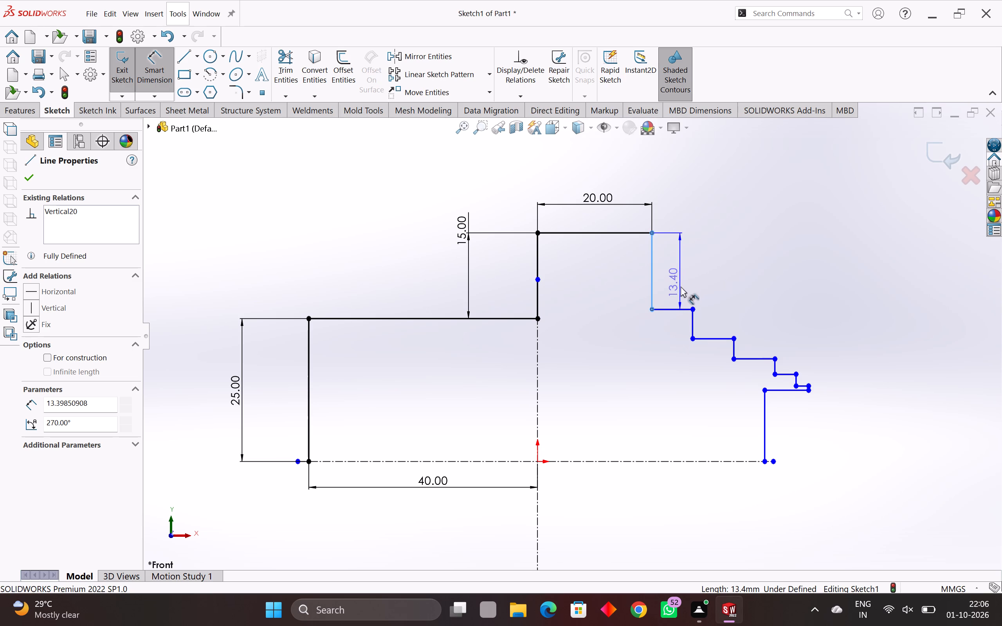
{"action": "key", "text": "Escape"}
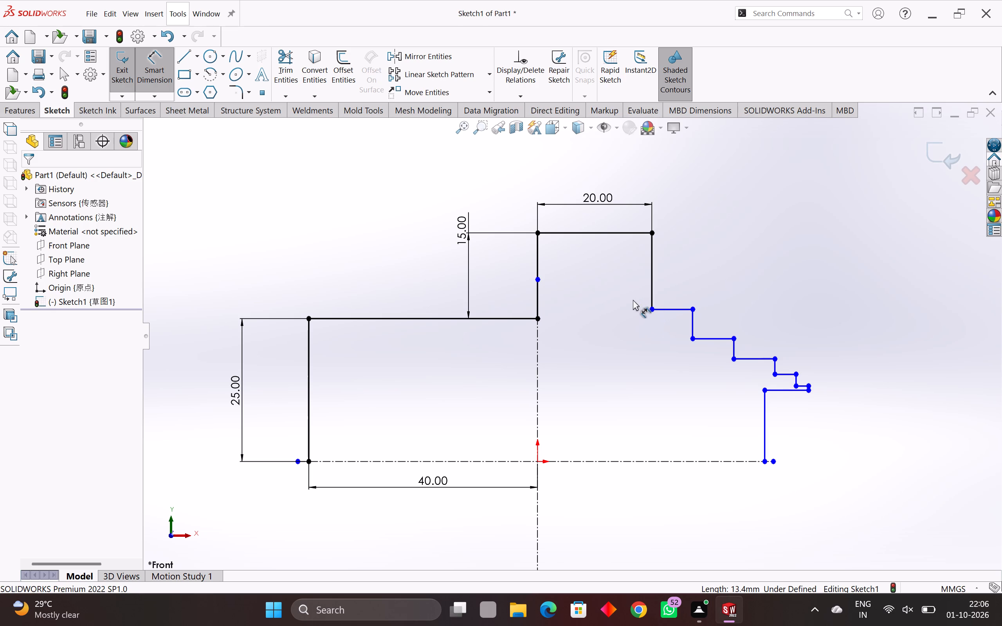
Dimension the height from the horizontal centerline to the first step line beside the 20 mm wide section at 25 mm.
{"action": "left_click", "coordinate": [668, 308]}
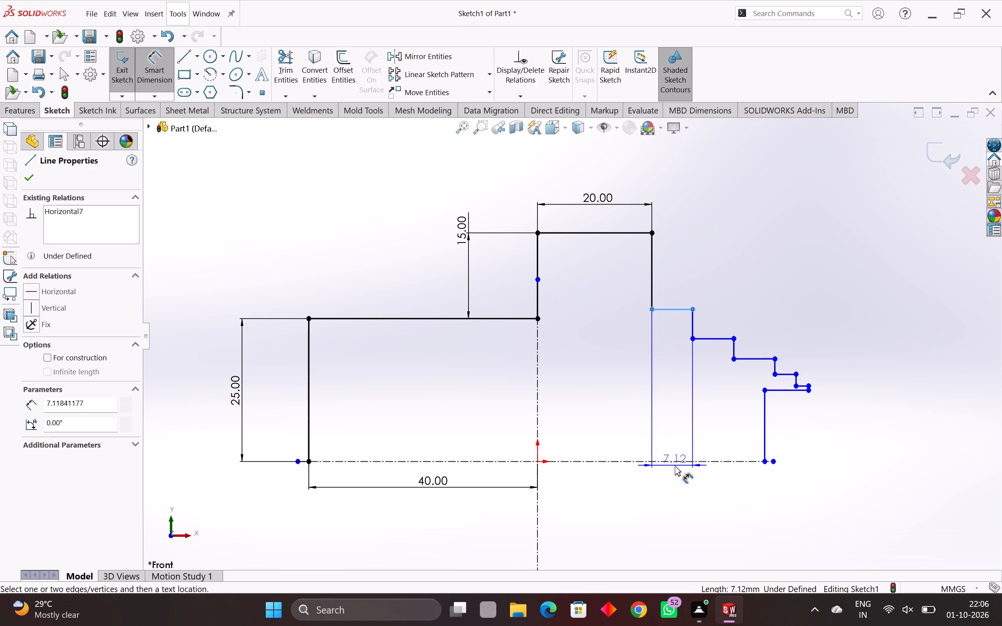
{"action": "left_click", "coordinate": [677, 462]}
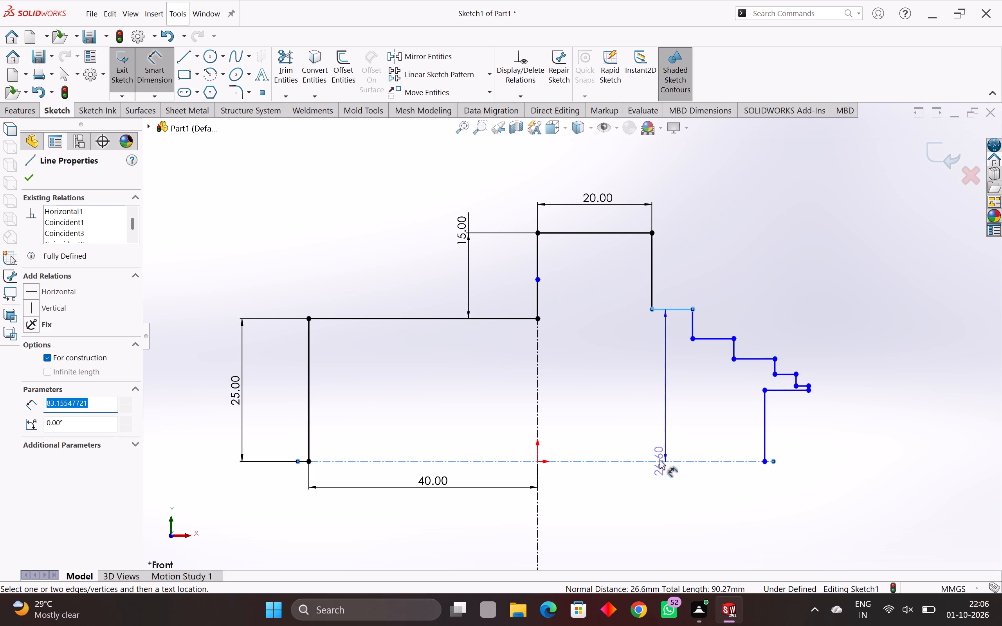
{"action": "left_click", "coordinate": [670, 432]}
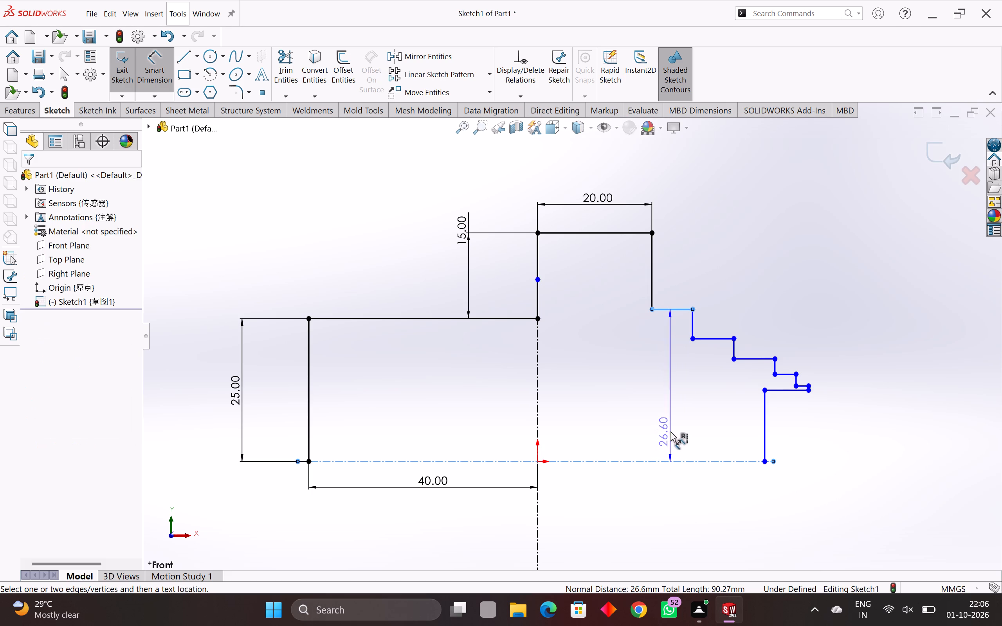
{"action": "type", "text": "25"}
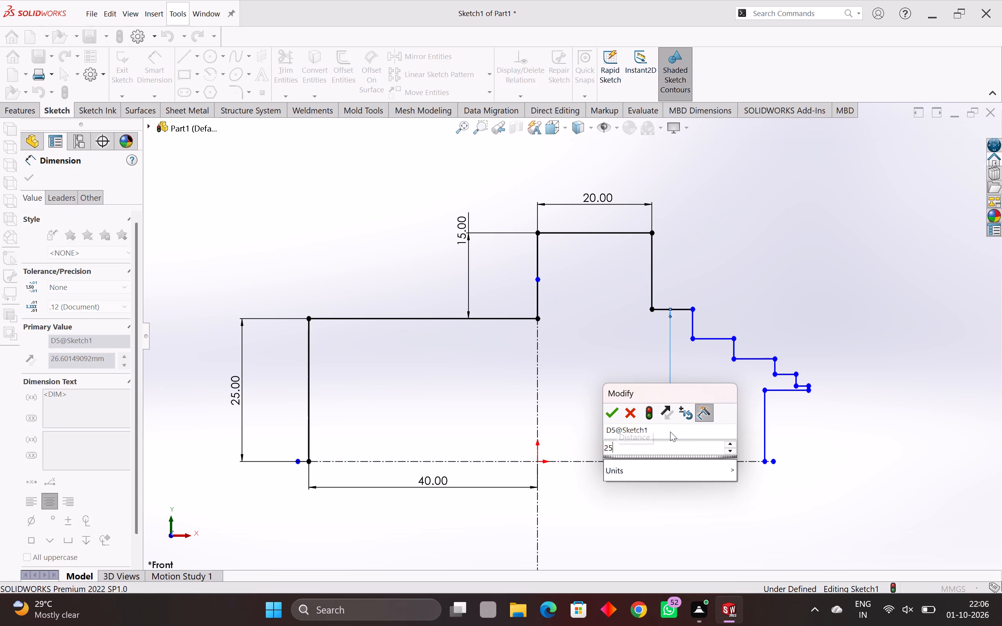
{"action": "key", "text": "Return"}
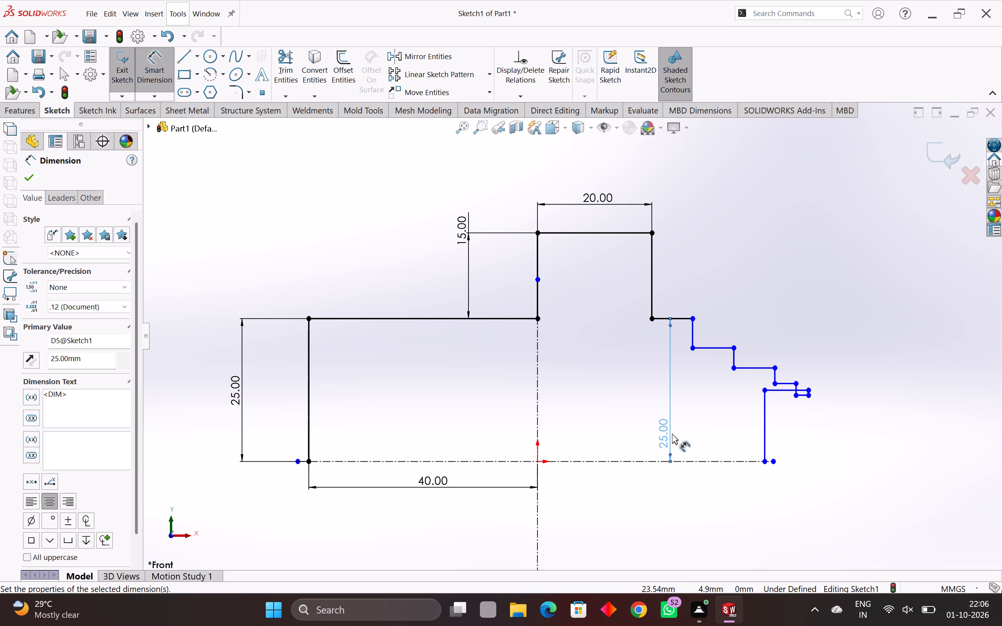
{"action": "key", "text": "Escape"}
Dimension the first horizontal step line beside the 20 mm wide top section at 20 mm.
{"action": "left_click", "coordinate": [660, 319]}
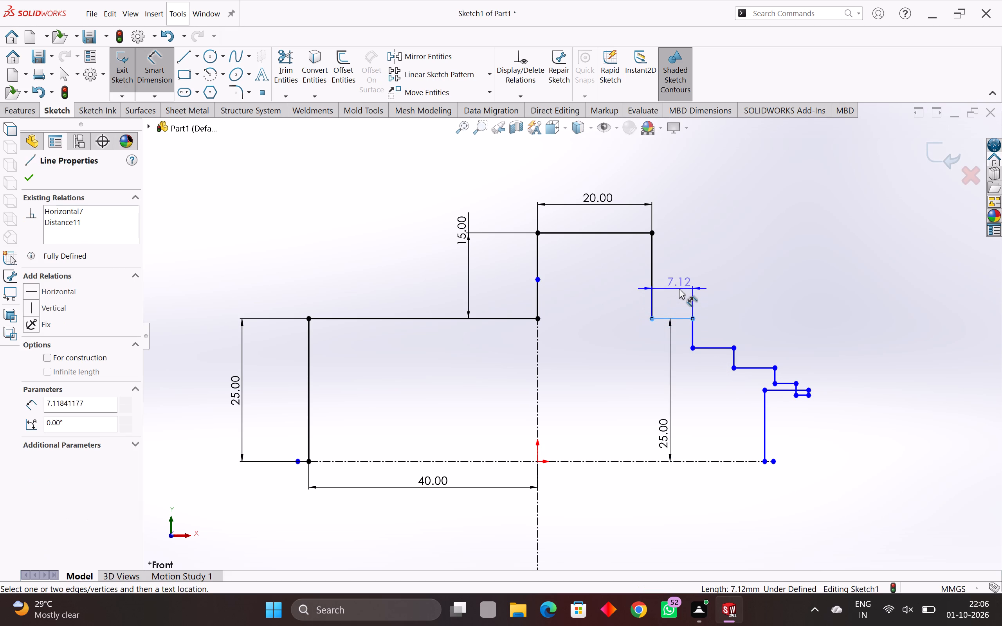
{"action": "left_click", "coordinate": [679, 288]}
{"action": "type", "text": "20"}
{"action": "key", "text": "Return"}
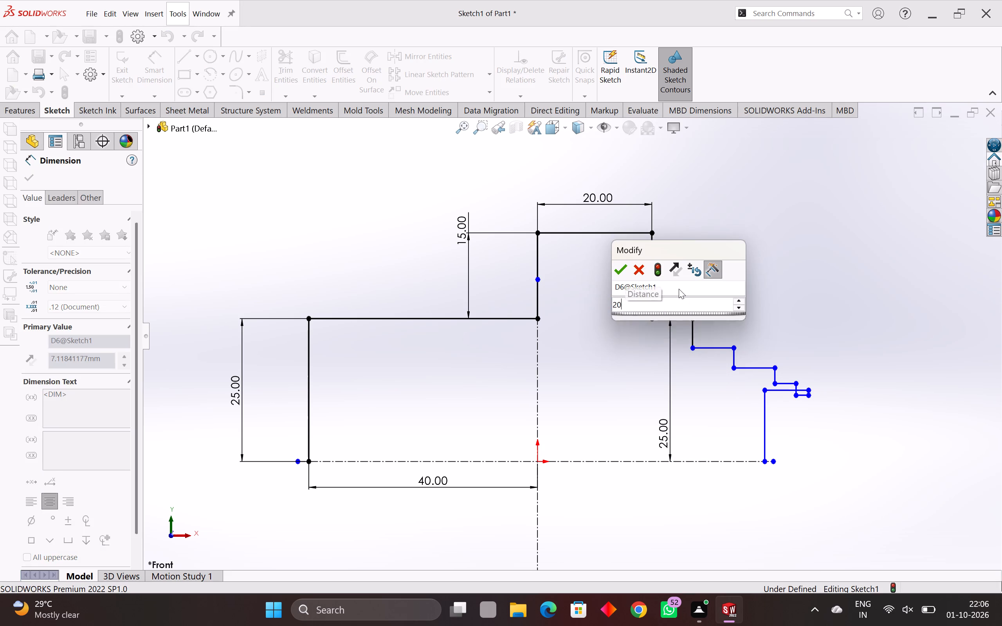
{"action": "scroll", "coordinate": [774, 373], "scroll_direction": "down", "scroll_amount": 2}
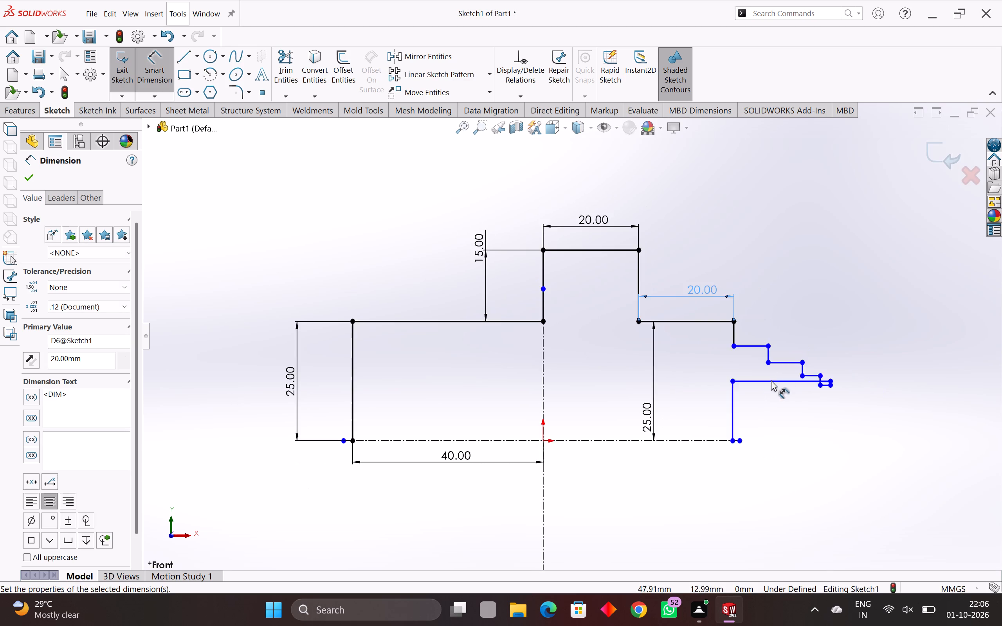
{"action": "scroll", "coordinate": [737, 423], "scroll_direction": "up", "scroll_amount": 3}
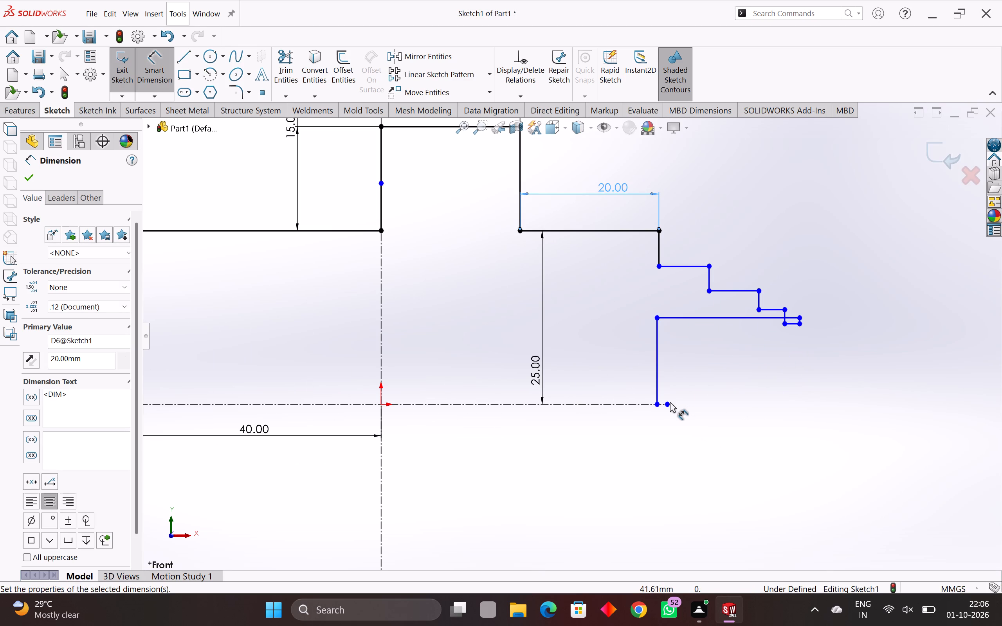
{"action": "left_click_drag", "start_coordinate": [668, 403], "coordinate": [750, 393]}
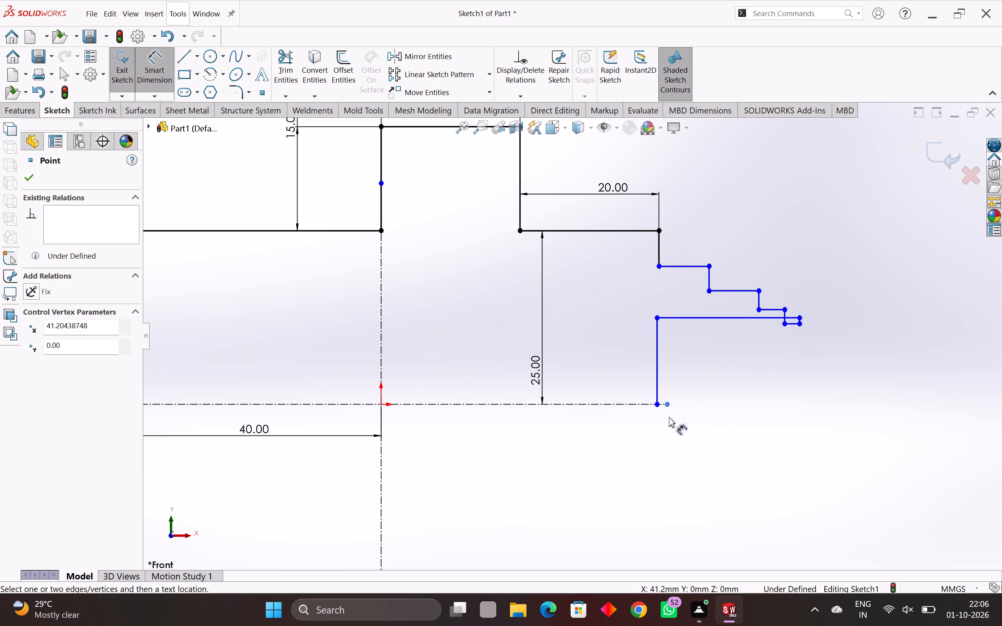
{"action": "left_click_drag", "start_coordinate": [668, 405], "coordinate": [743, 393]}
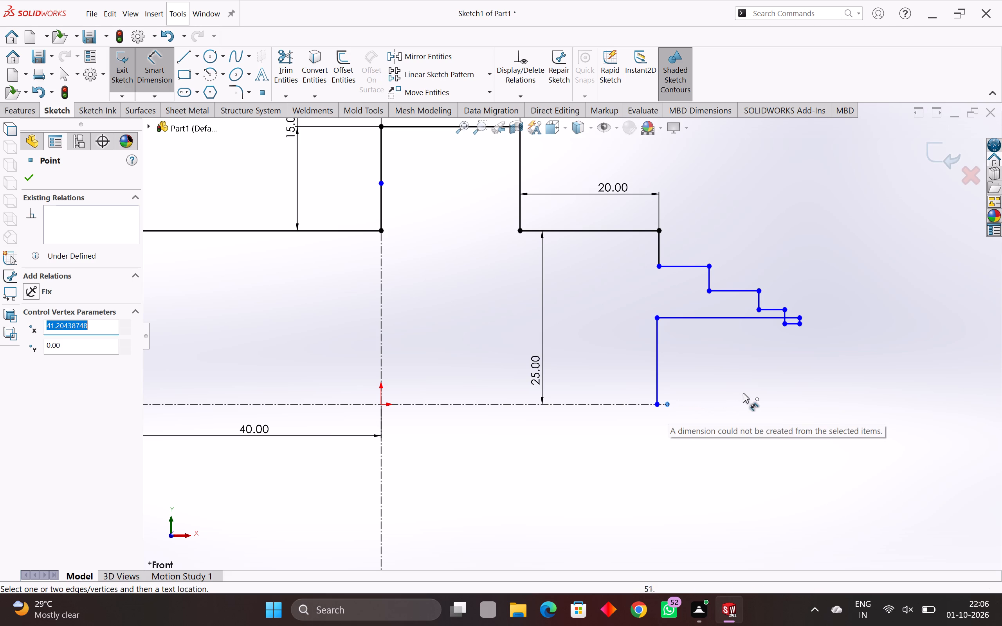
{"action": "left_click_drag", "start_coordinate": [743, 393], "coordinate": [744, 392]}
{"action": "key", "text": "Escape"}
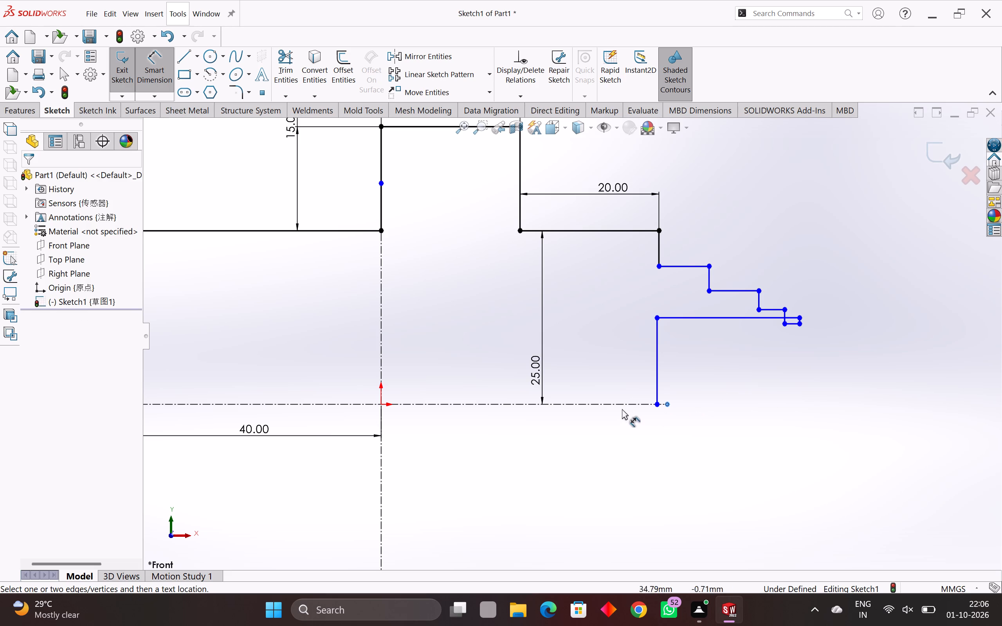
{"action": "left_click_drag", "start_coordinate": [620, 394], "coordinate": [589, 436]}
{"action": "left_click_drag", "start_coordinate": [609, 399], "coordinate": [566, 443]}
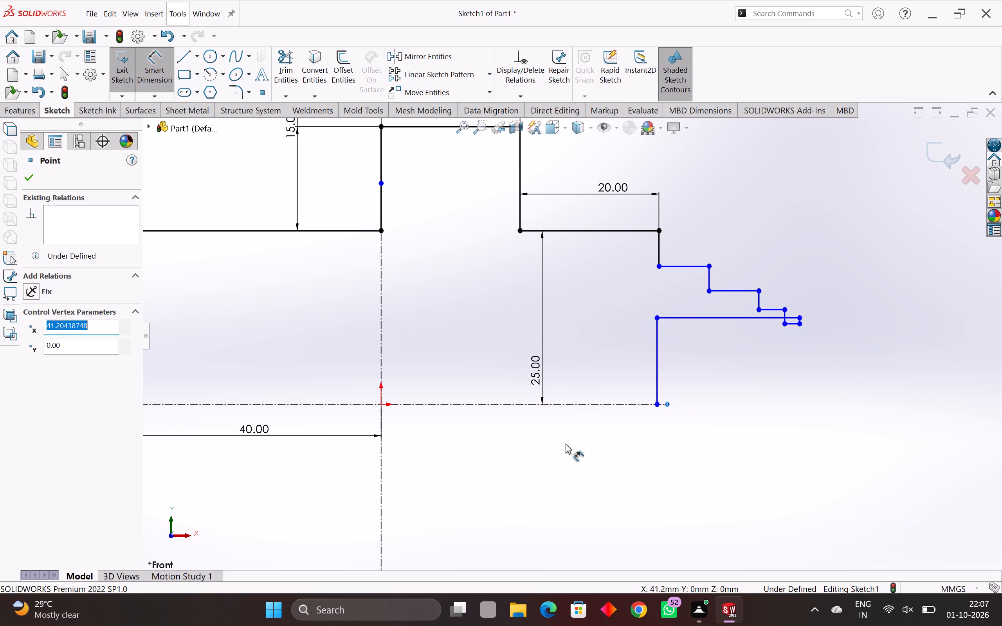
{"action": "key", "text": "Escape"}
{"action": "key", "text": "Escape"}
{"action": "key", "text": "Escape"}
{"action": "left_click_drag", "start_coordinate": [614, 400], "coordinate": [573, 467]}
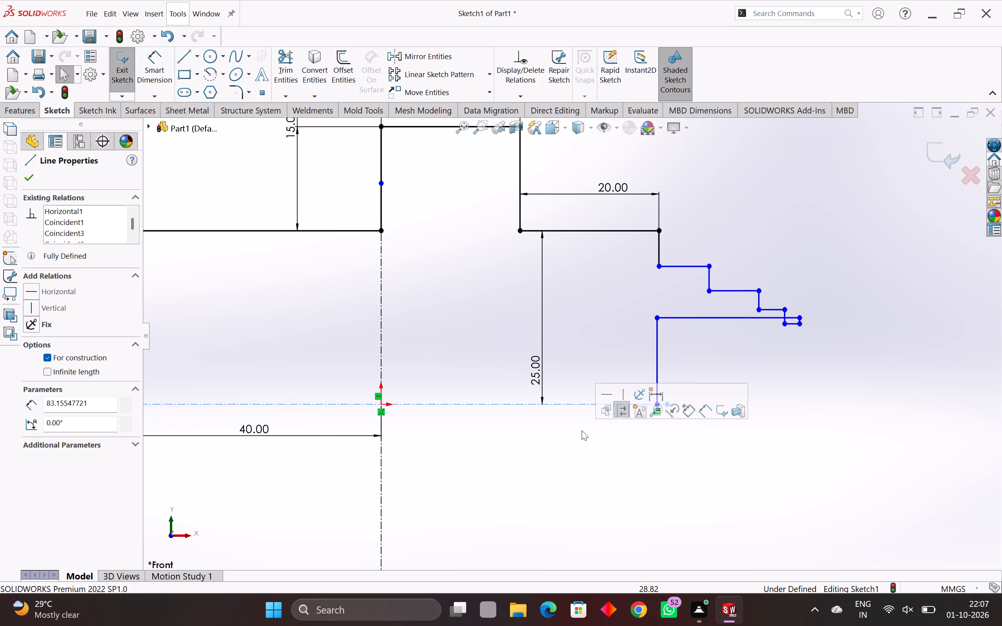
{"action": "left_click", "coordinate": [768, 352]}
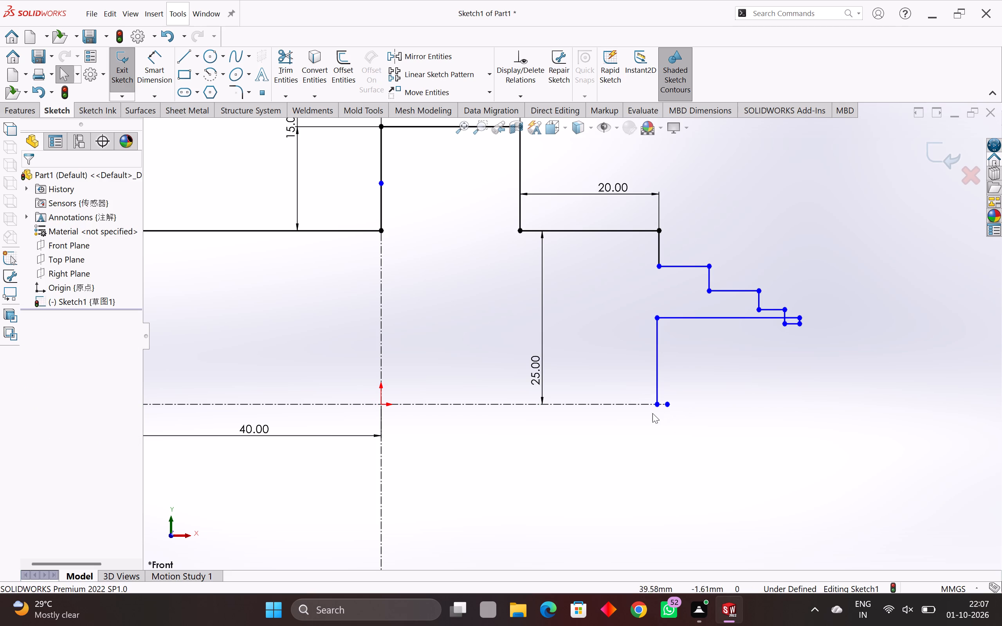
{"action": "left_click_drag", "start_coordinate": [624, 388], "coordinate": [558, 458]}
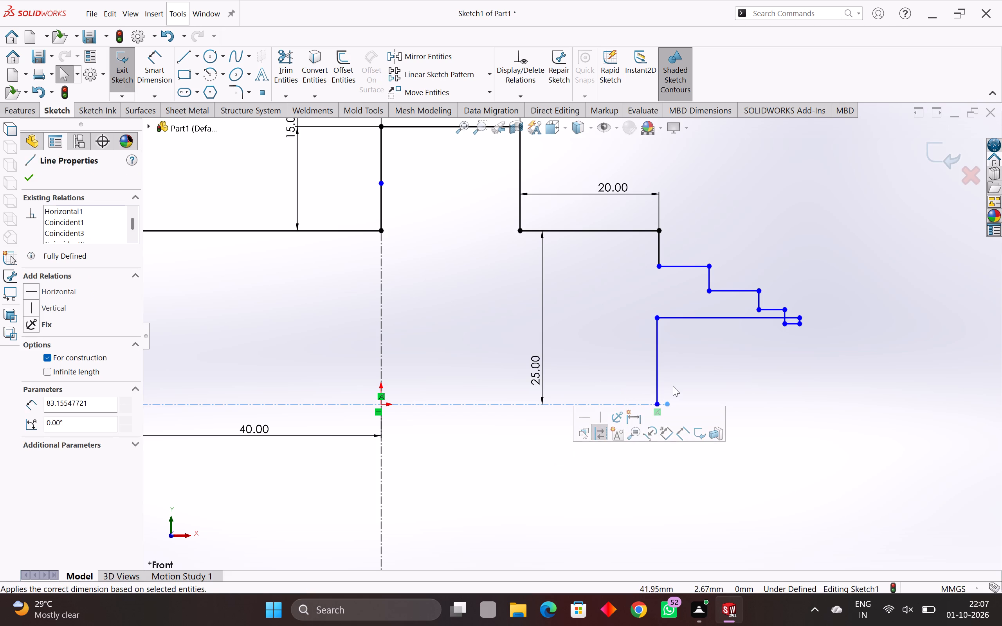
Stretch the horizontal centerline's free end past the staircase, to about 69 mm from the origin.
{"action": "scroll", "coordinate": [672, 390], "scroll_direction": "up", "scroll_amount": 2}
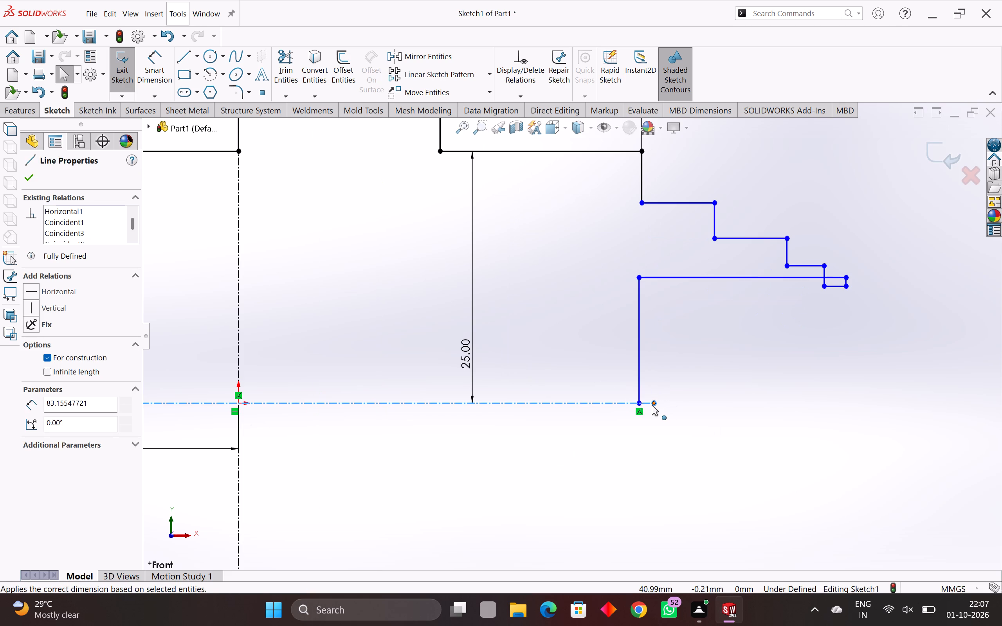
{"action": "left_click_drag", "start_coordinate": [652, 405], "coordinate": [934, 365]}
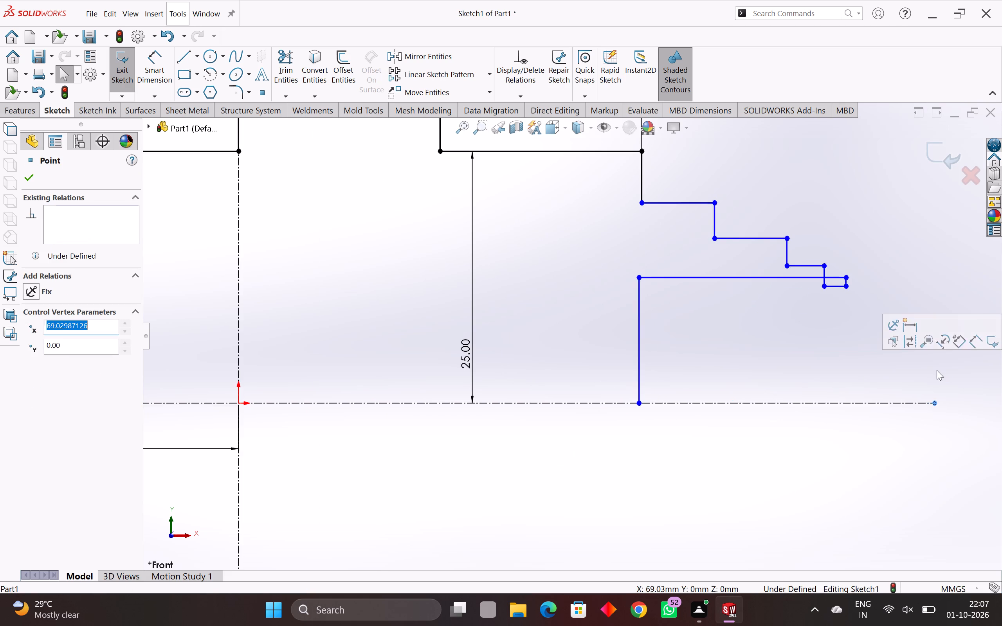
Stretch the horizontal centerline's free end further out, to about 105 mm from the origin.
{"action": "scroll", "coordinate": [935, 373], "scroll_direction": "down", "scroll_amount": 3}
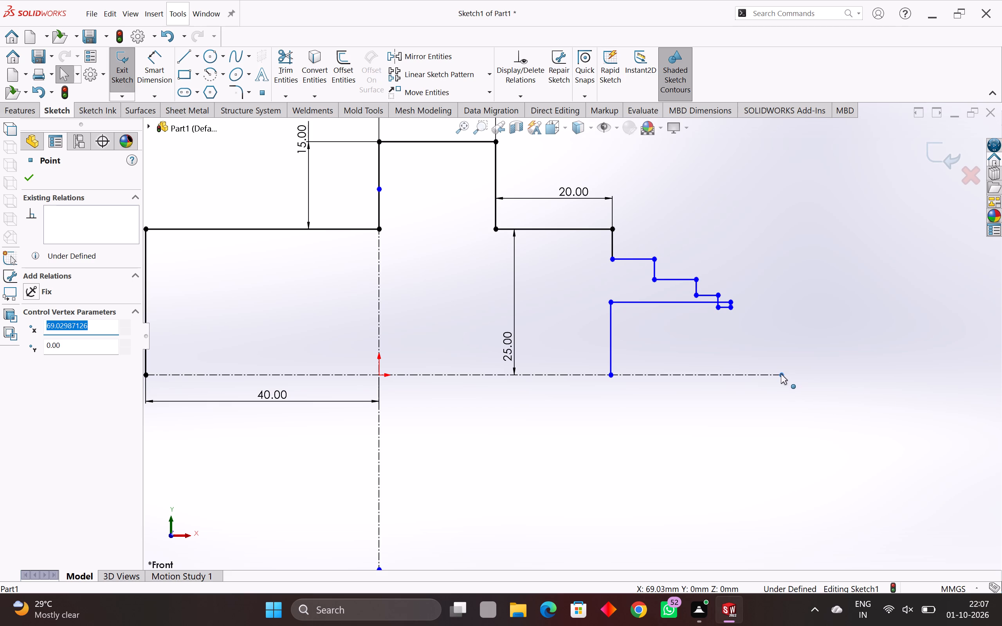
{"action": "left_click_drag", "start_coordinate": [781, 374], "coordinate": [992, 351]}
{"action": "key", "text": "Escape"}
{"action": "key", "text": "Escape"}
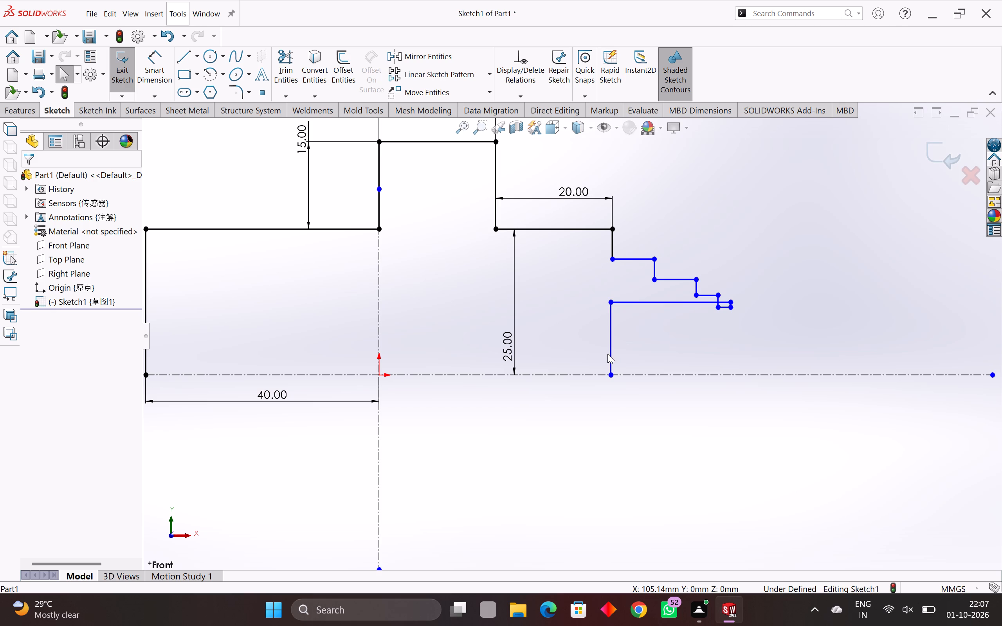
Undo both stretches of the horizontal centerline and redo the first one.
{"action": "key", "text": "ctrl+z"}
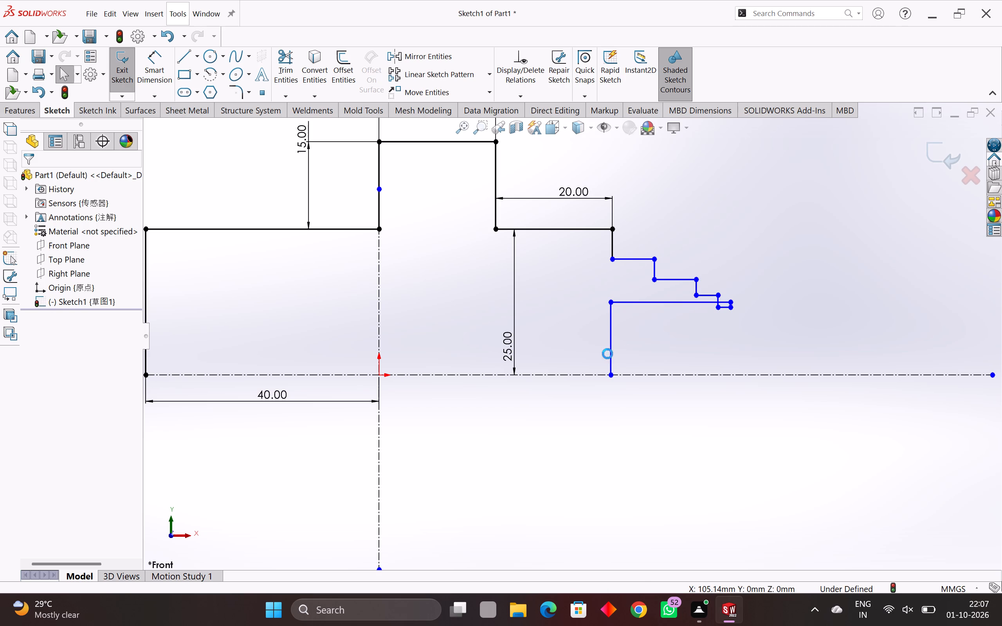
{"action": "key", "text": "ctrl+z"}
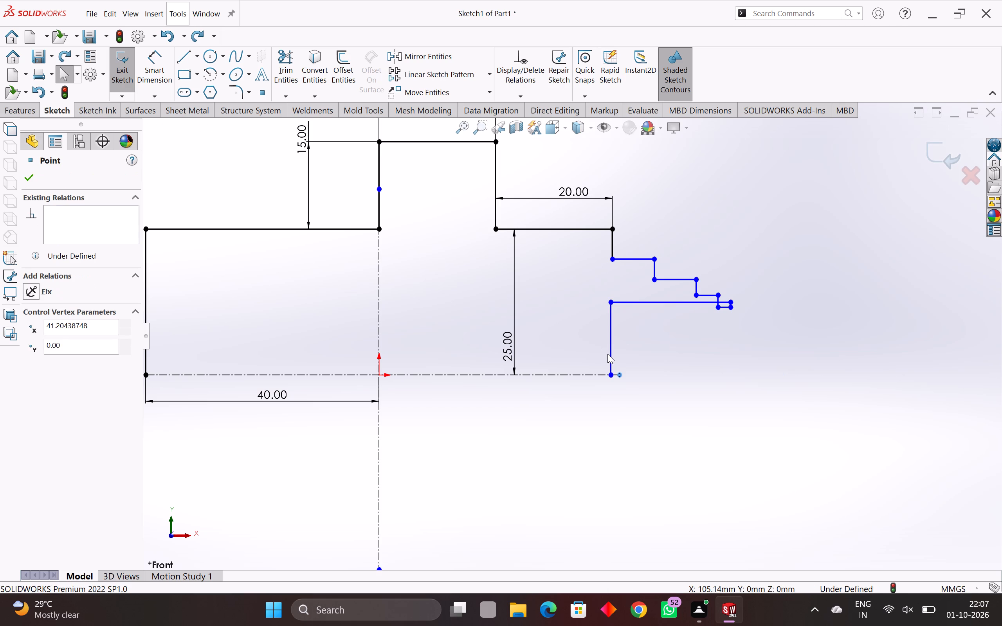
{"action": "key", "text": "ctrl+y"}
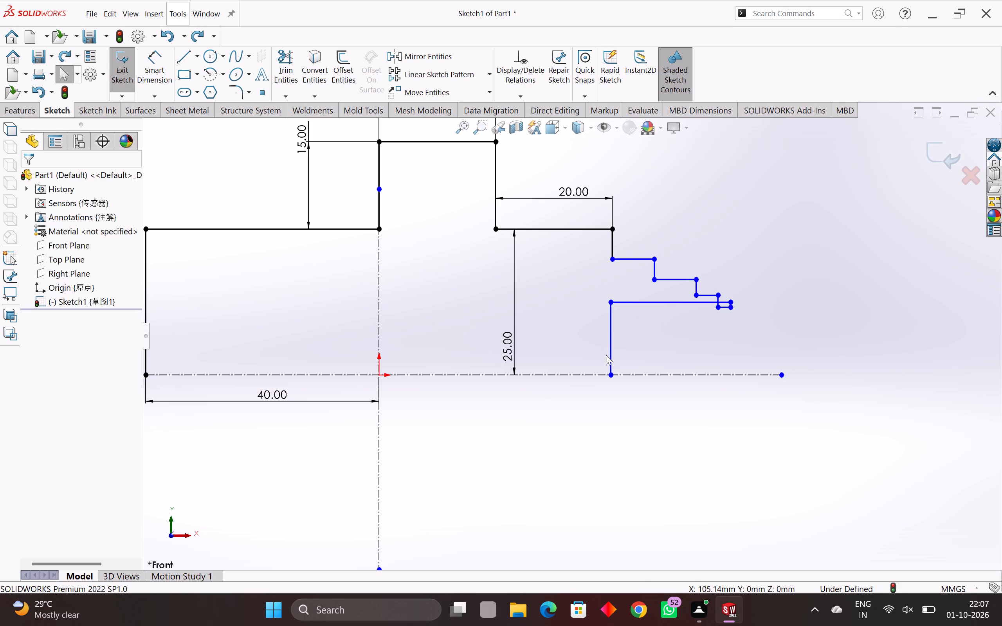
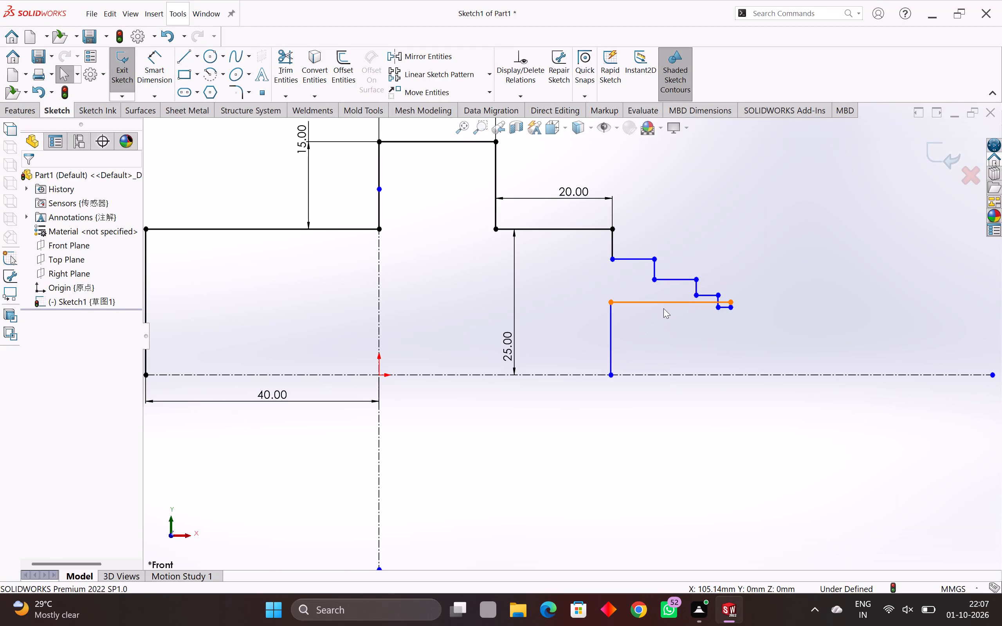
Delete the loose horizontal line below the staircase and the vertical line joining it to the horizontal centerline.
{"action": "left_click_drag", "start_coordinate": [664, 302], "coordinate": [622, 335]}
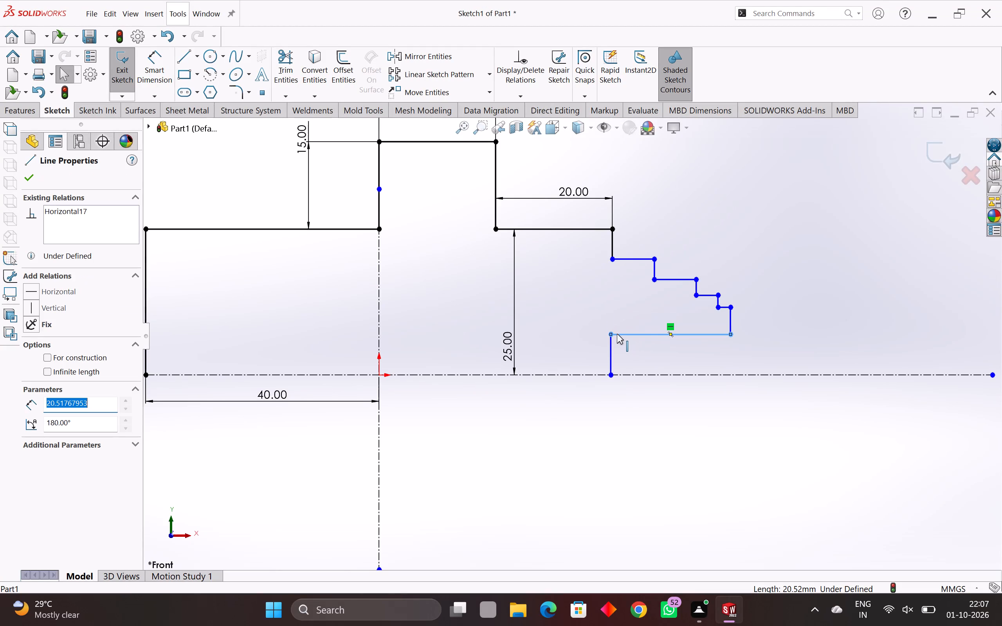
{"action": "key", "text": "Escape"}
{"action": "left_click_drag", "start_coordinate": [640, 322], "coordinate": [594, 360]}
{"action": "key", "text": "Delete"}
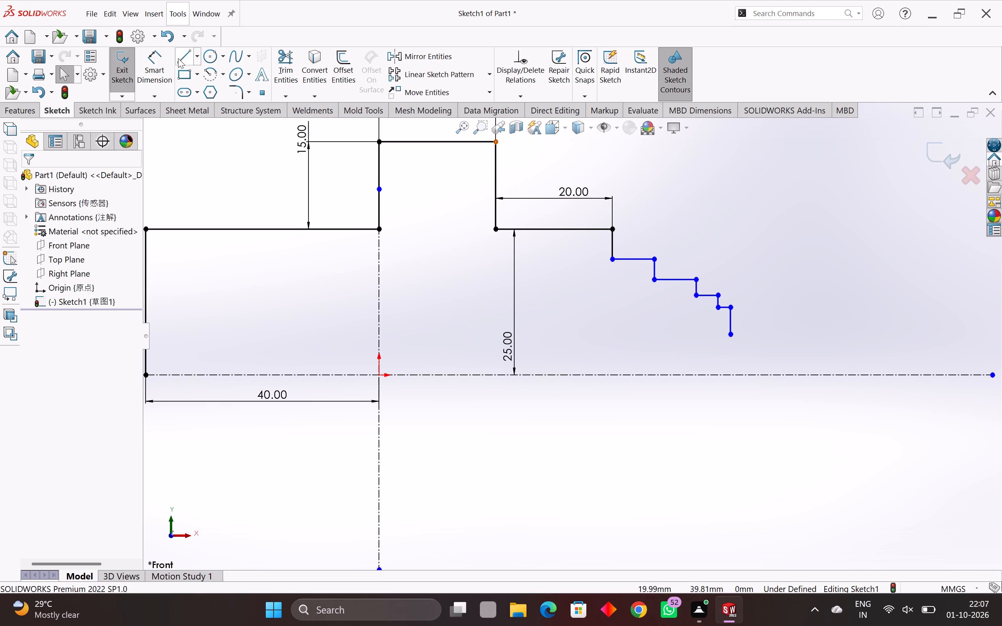
Dimension the second horizontal step line's height above the horizontal centerline at 20 mm.
{"action": "left_click", "coordinate": [150, 67]}
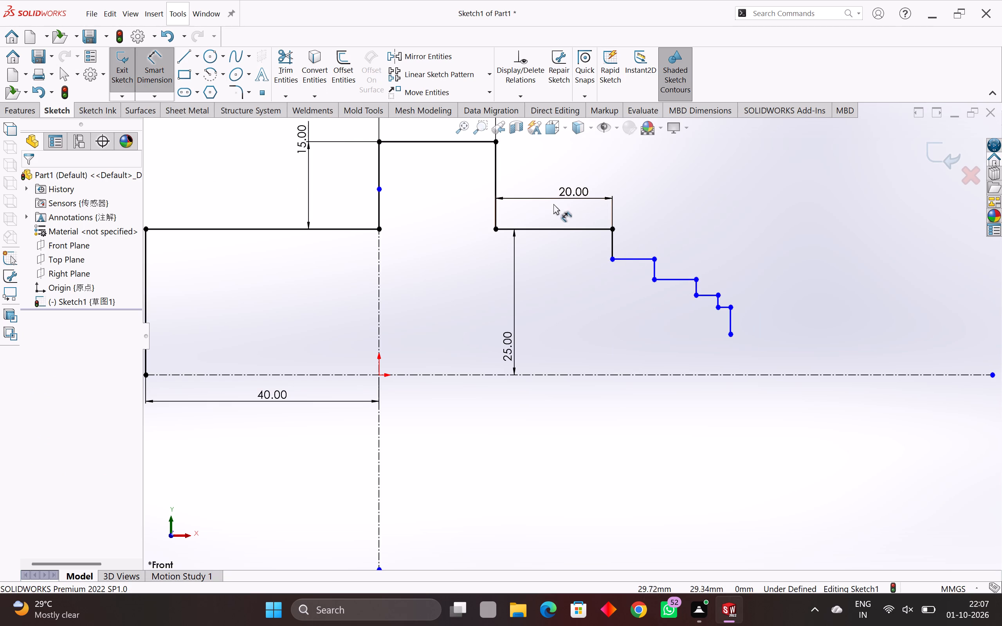
{"action": "left_click", "coordinate": [633, 257]}
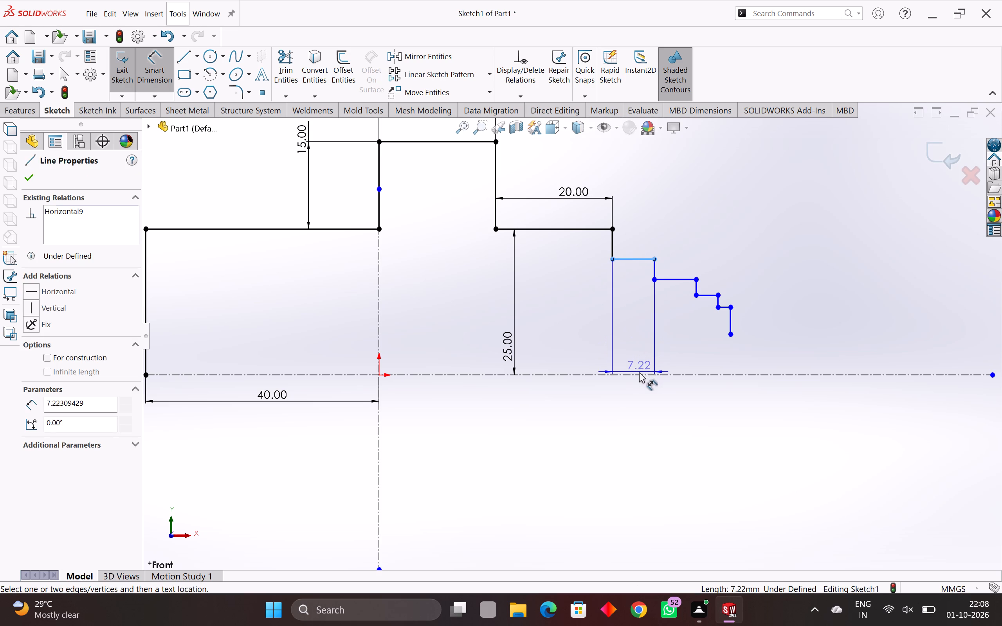
{"action": "left_click", "coordinate": [639, 373]}
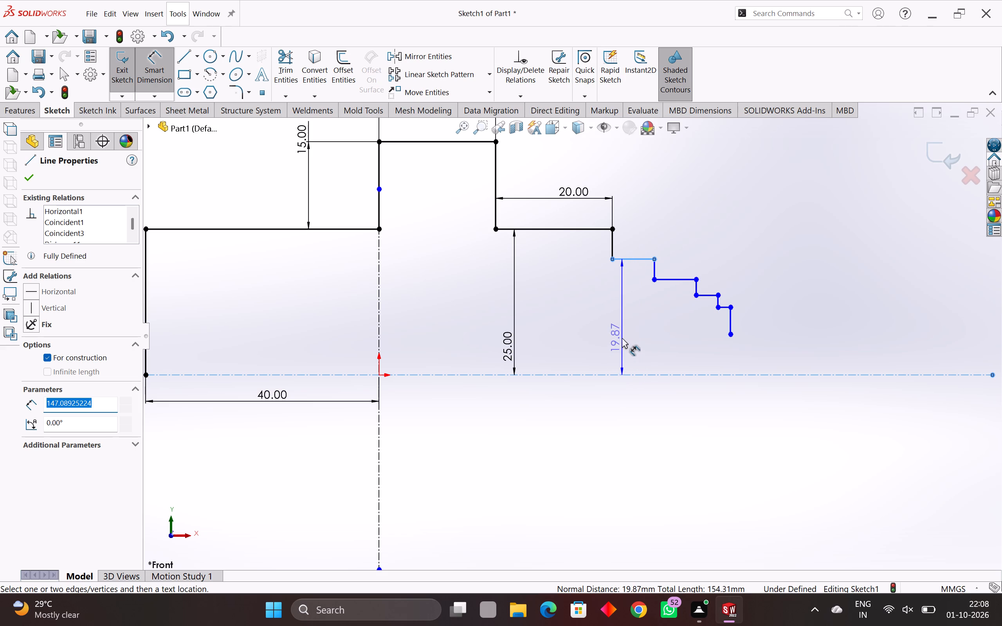
{"action": "left_click", "coordinate": [617, 331]}
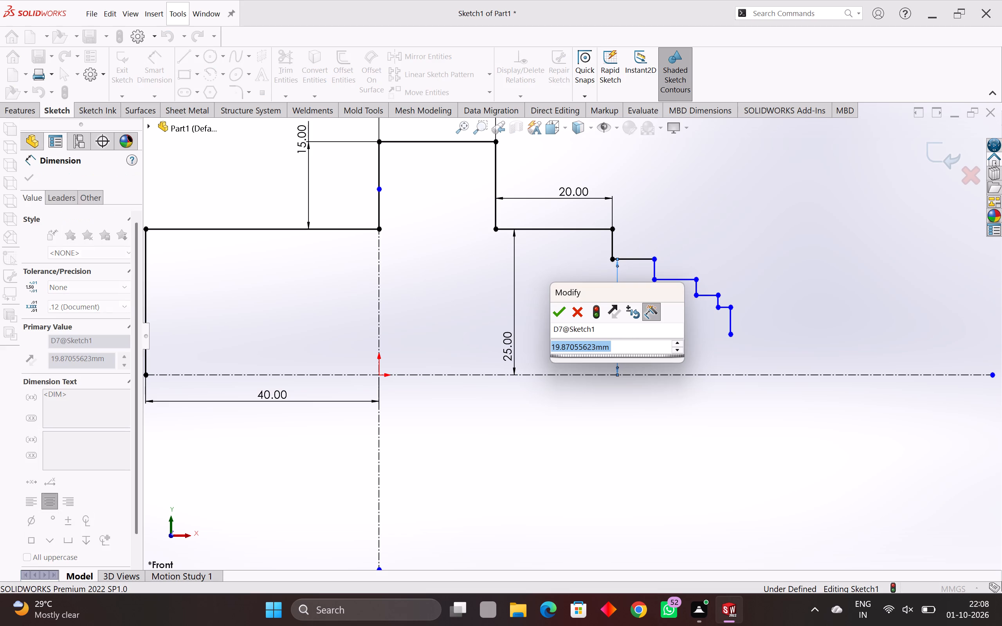
{"action": "type", "text": "20"}
{"action": "key", "text": "Return"}
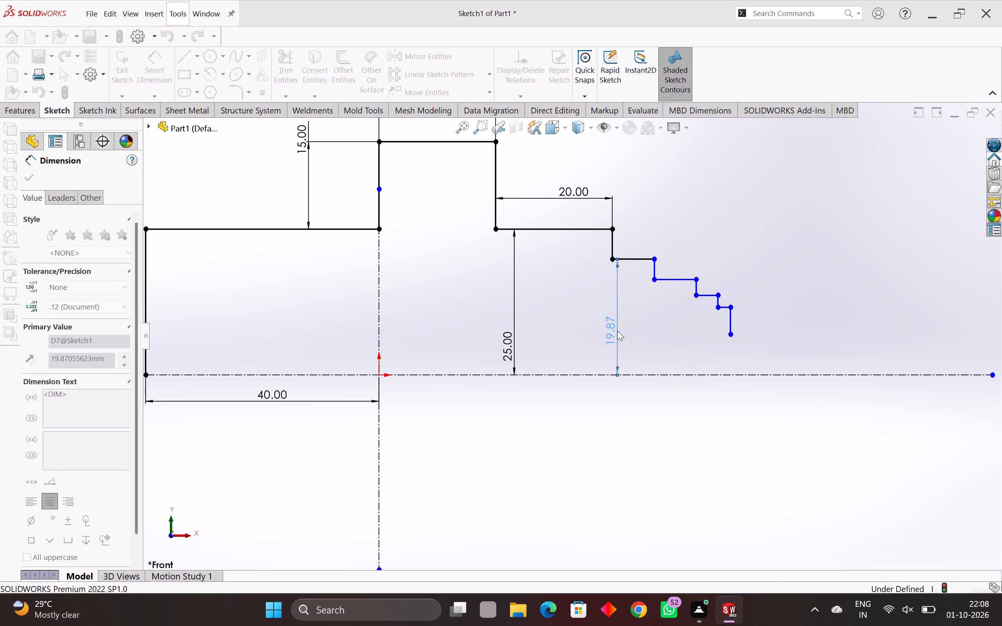
Dimension the length of the second horizontal step line at 20 mm.
{"action": "left_click", "coordinate": [632, 259]}
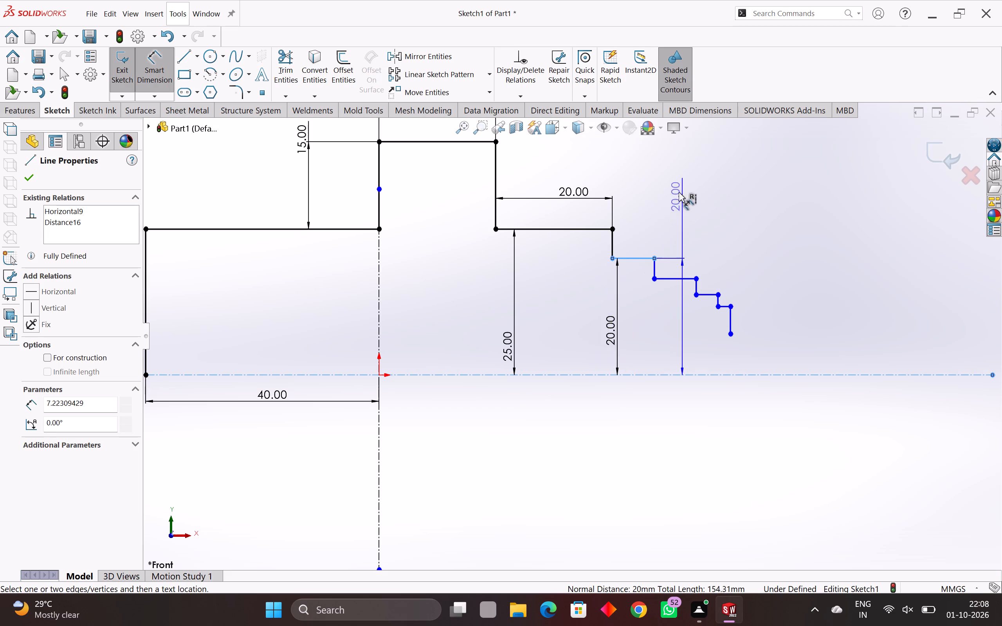
{"action": "key", "text": "Escape"}
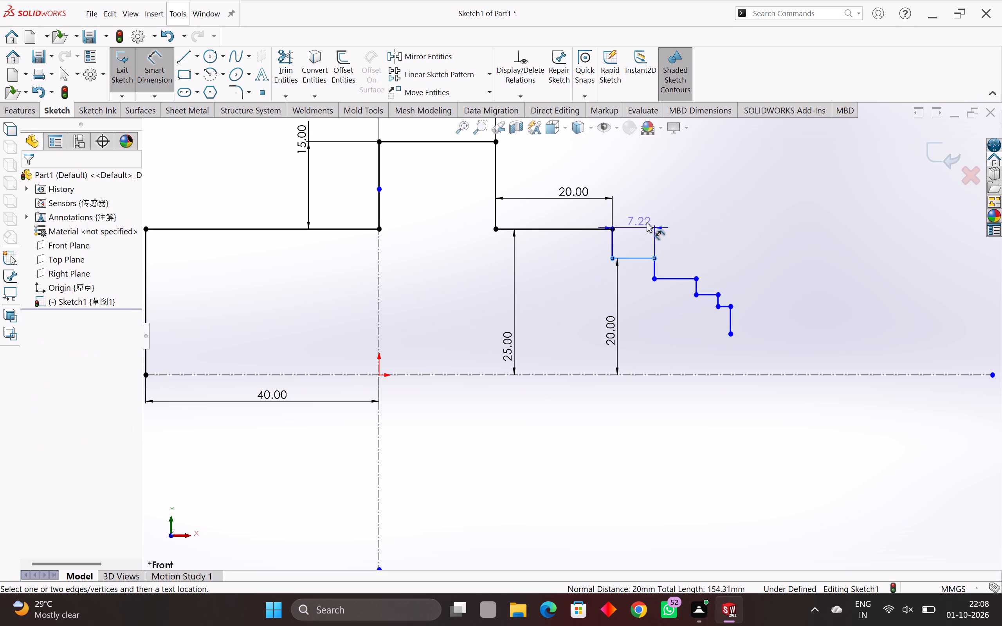
{"action": "left_click", "coordinate": [640, 221]}
{"action": "type", "text": "20"}
{"action": "key", "text": "Return"}
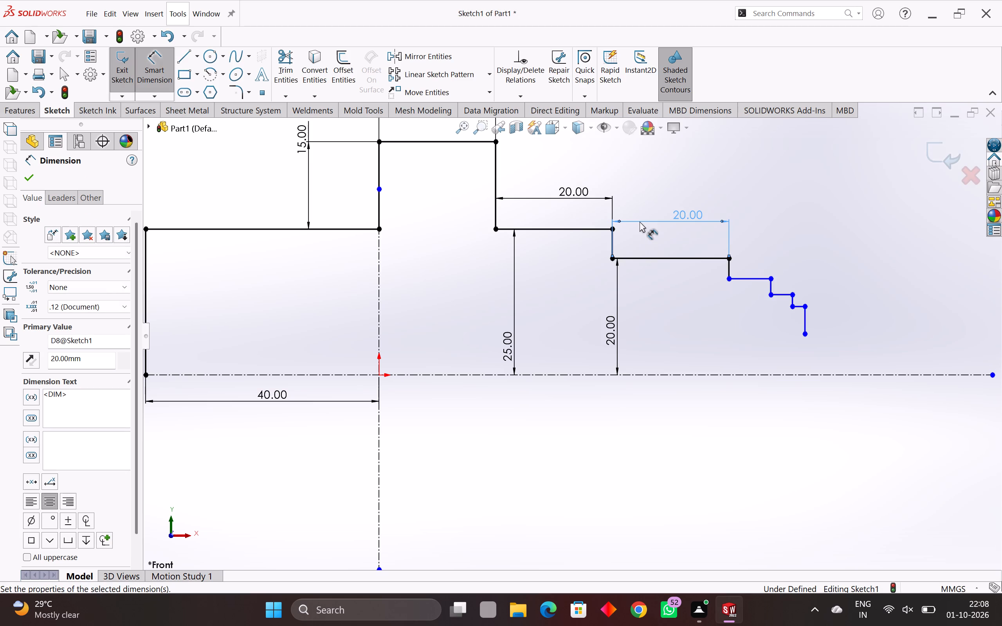
Dimension the third horizontal step line's height above the horizontal centerline at 15 mm.
{"action": "scroll", "coordinate": [751, 280], "scroll_direction": "down", "scroll_amount": 1}
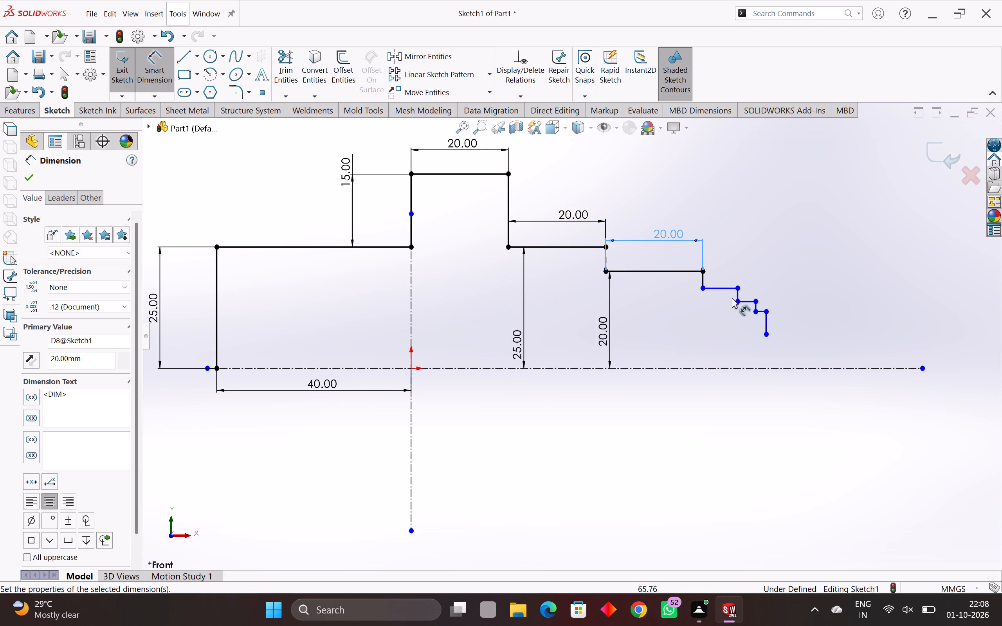
{"action": "left_click", "coordinate": [719, 289]}
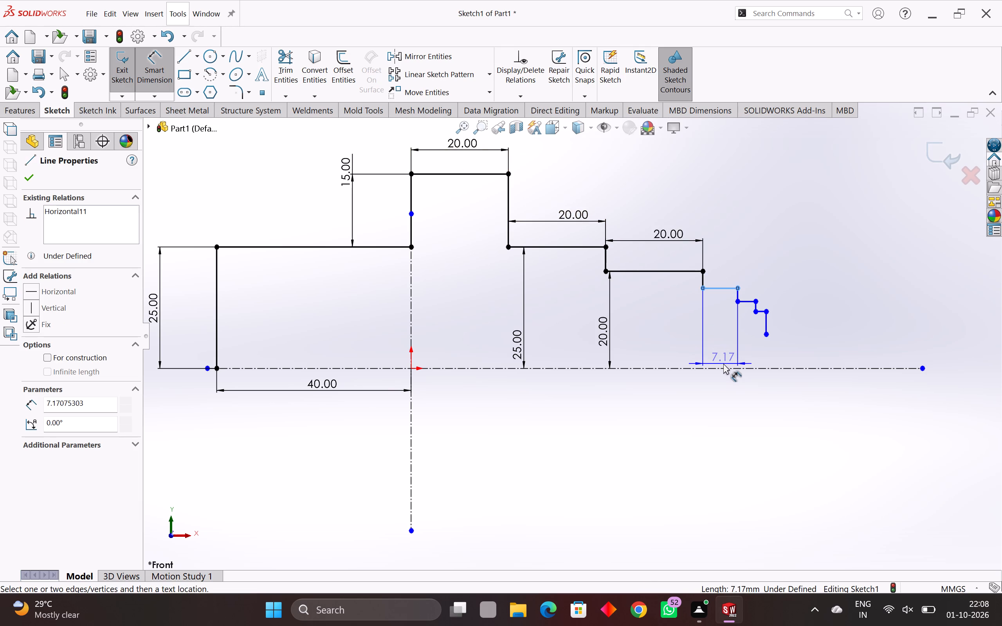
{"action": "left_click", "coordinate": [722, 367]}
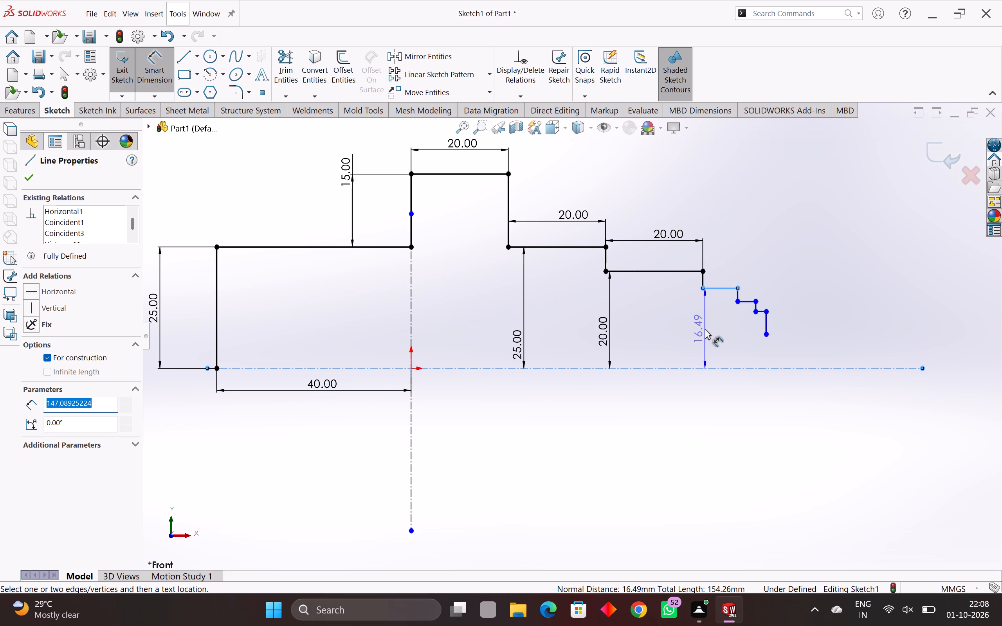
{"action": "left_click", "coordinate": [705, 329]}
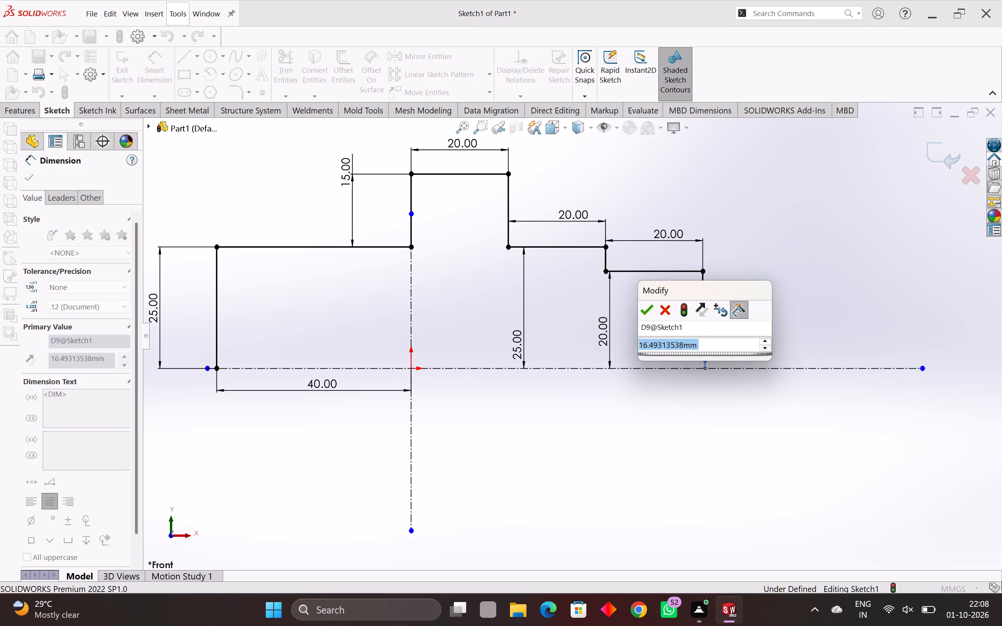
{"action": "type", "text": "15"}
{"action": "key", "text": "Return"}
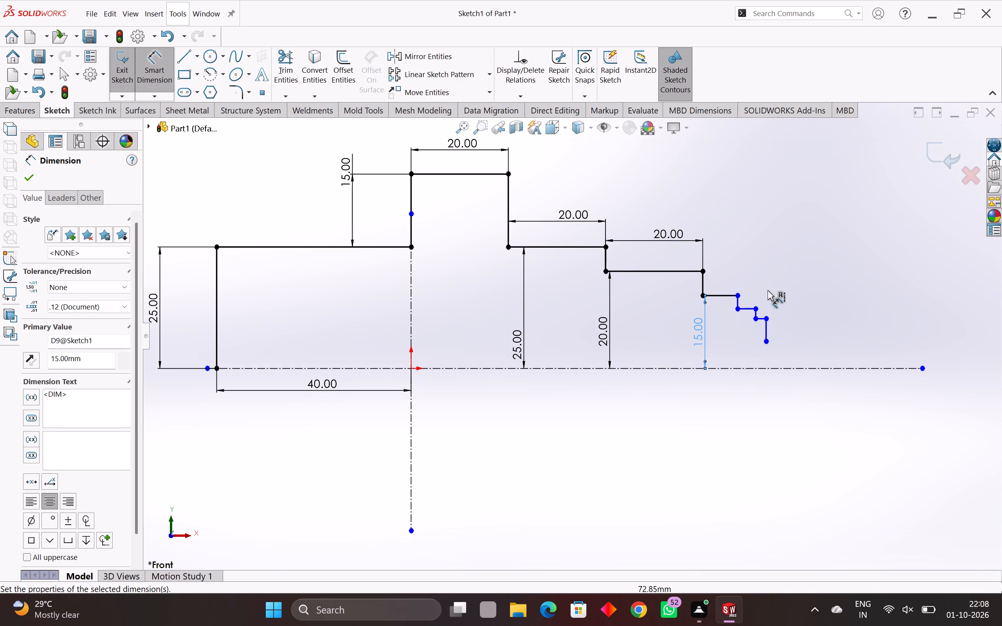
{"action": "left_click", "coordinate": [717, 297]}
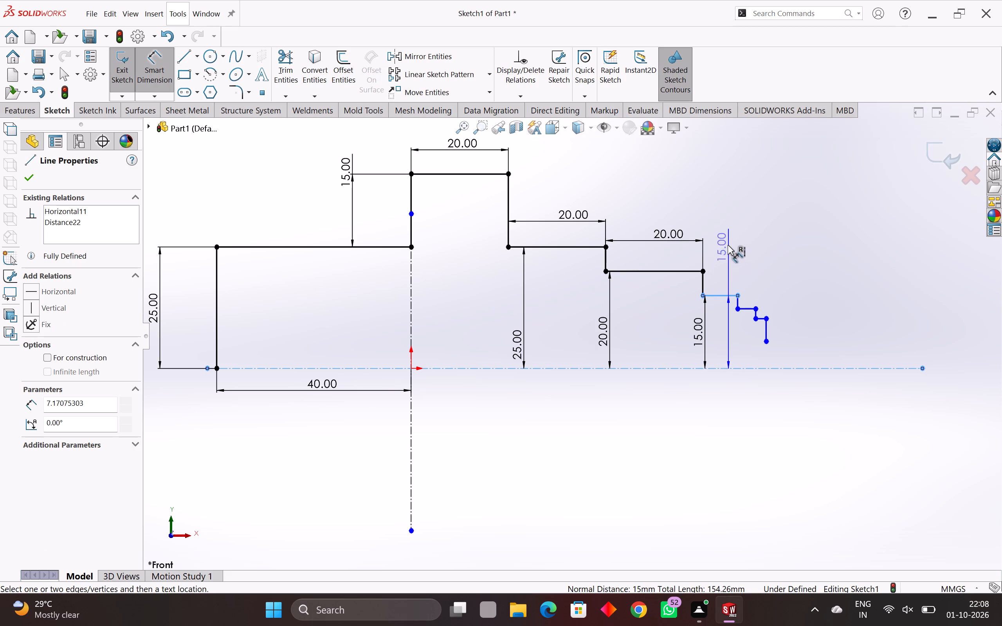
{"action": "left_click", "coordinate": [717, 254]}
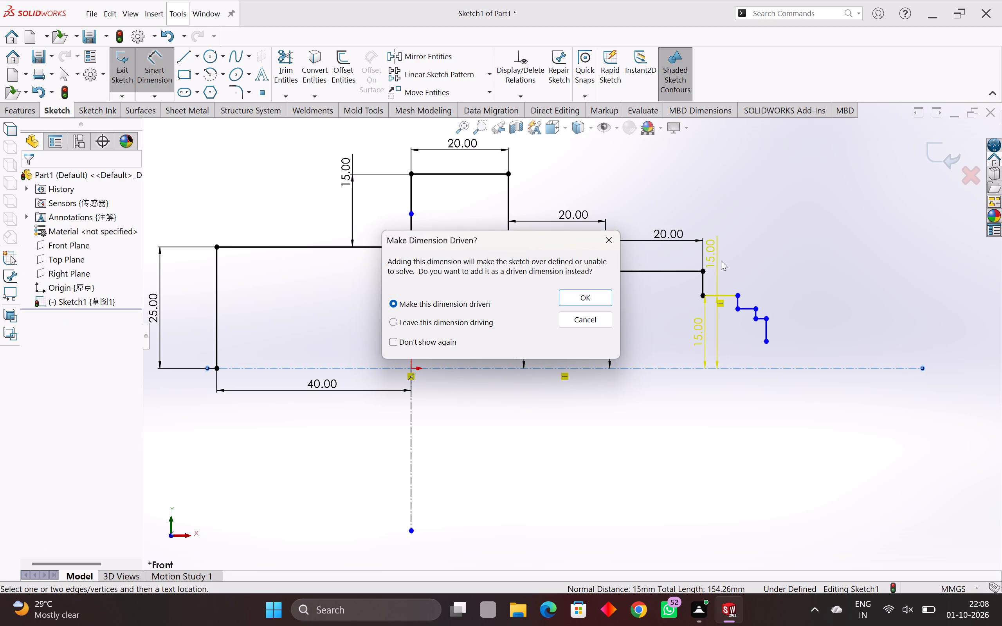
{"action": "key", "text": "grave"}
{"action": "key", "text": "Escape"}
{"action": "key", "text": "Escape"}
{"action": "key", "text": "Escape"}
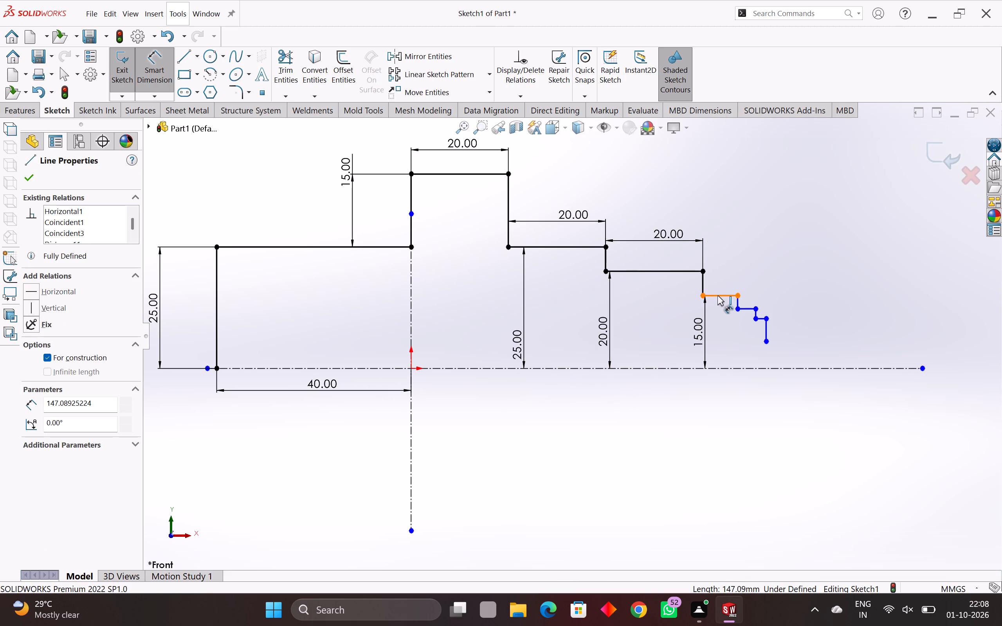
Dimension the length of the third horizontal step line at 20 mm.
{"action": "left_click", "coordinate": [717, 295]}
{"action": "left_click", "coordinate": [729, 259]}
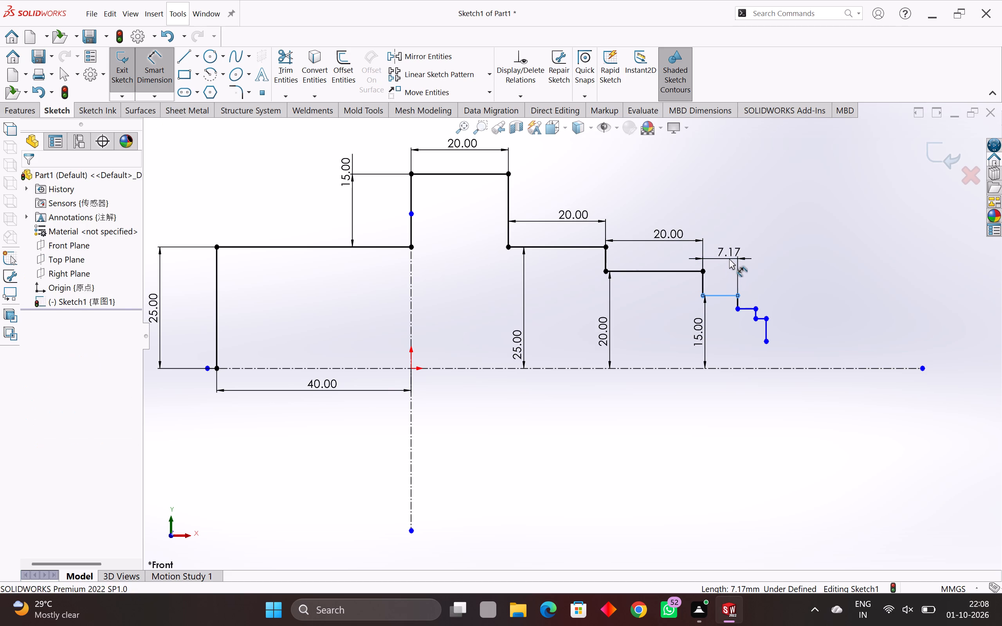
{"action": "type", "text": "20"}
{"action": "key", "text": "Return"}
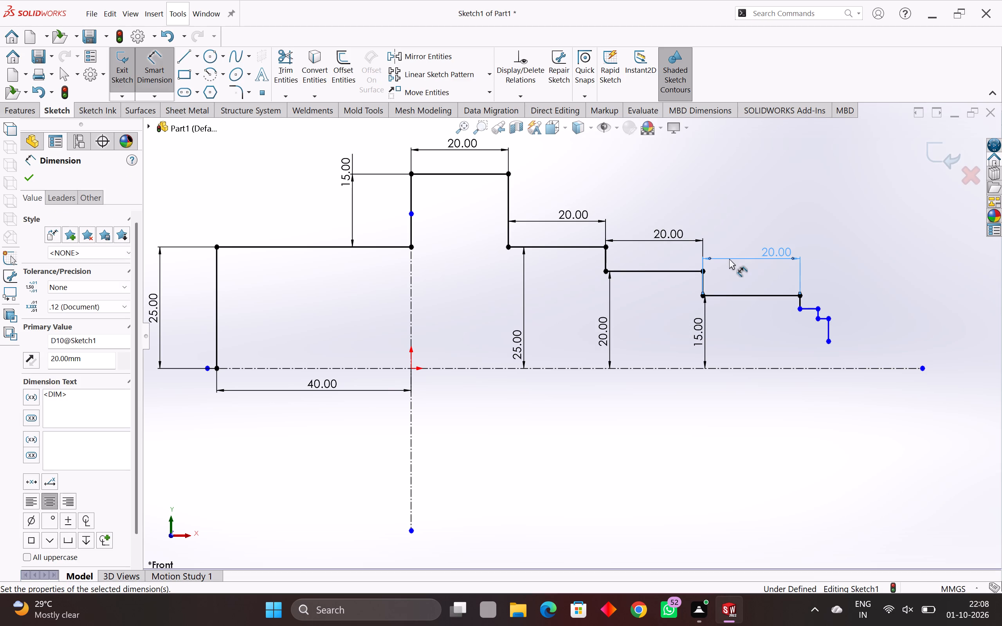
Stretch the horizontal centerline's free end further past the staircase, to about 144 mm from the origin.
{"action": "scroll", "coordinate": [801, 356], "scroll_direction": "down", "scroll_amount": 2}
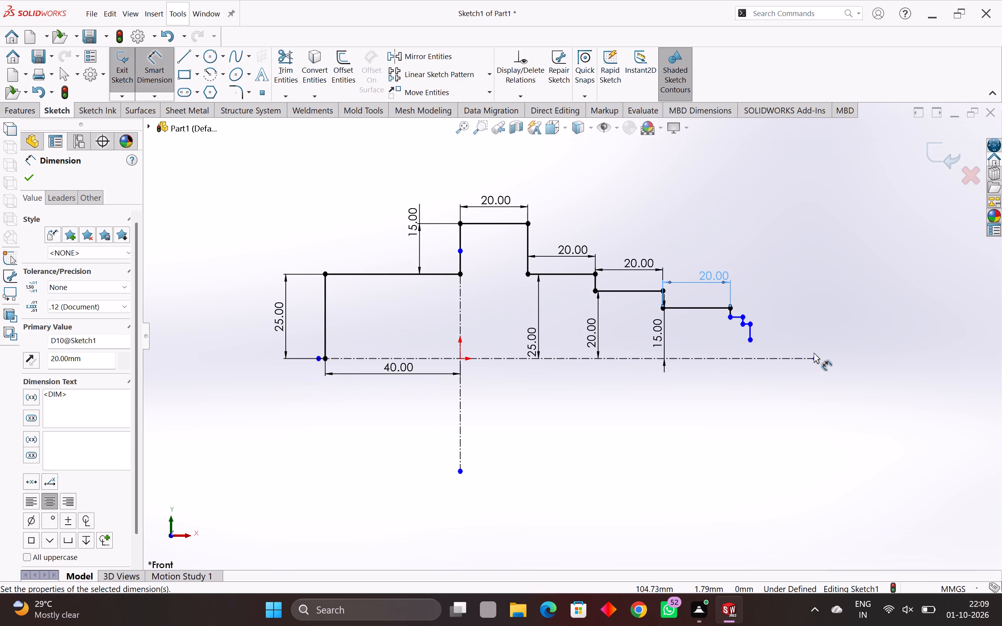
{"action": "scroll", "coordinate": [814, 353], "scroll_direction": "down", "scroll_amount": 2}
{"action": "scroll", "coordinate": [758, 326], "scroll_direction": "up", "scroll_amount": 6}
{"action": "scroll", "coordinate": [708, 350], "scroll_direction": "up", "scroll_amount": 1}
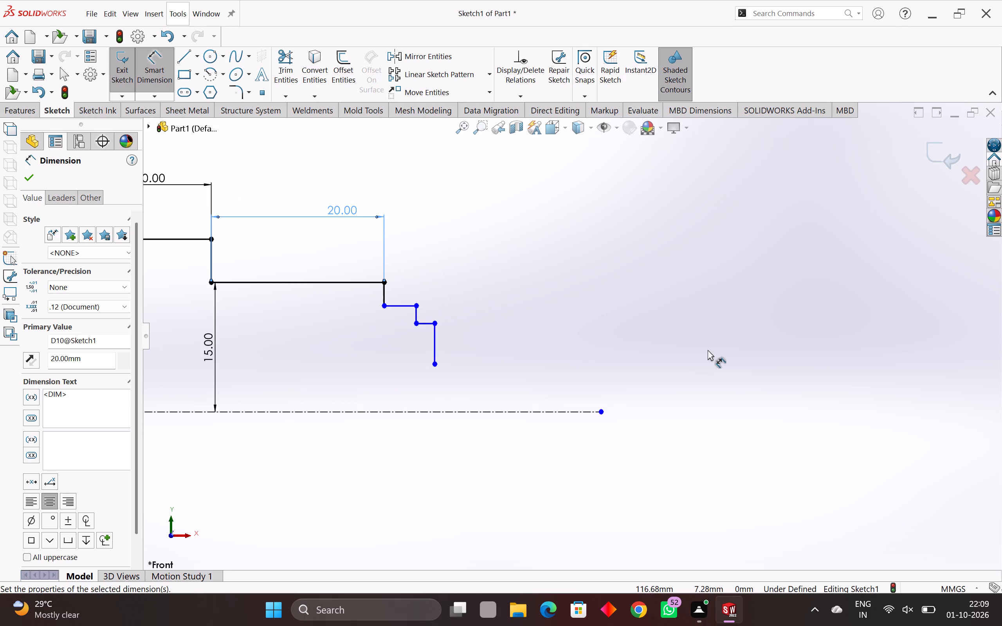
{"action": "left_click_drag", "start_coordinate": [612, 401], "coordinate": [544, 449]}
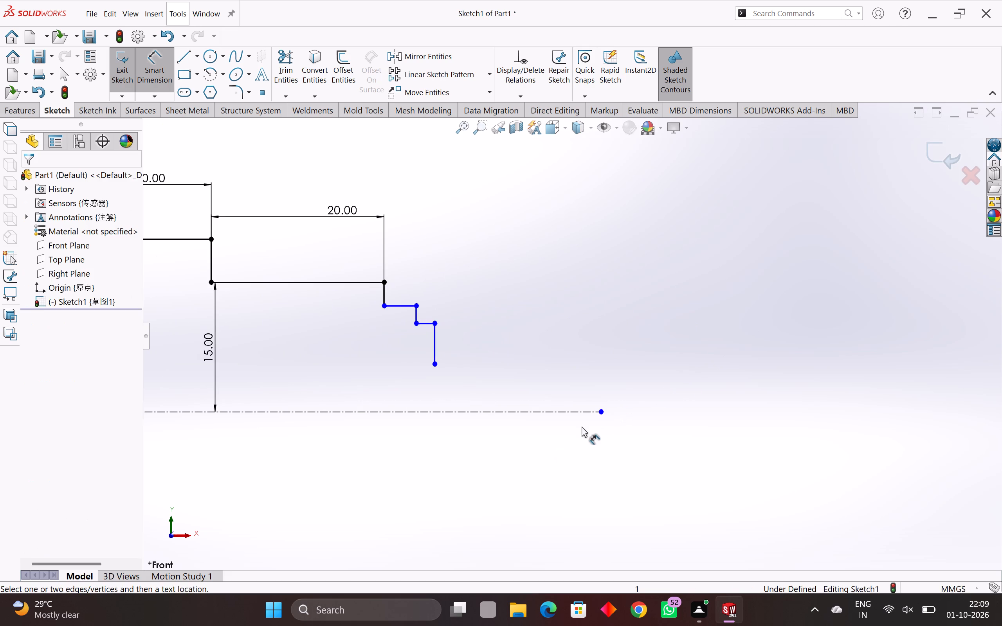
{"action": "left_click_drag", "start_coordinate": [602, 412], "coordinate": [675, 404]}
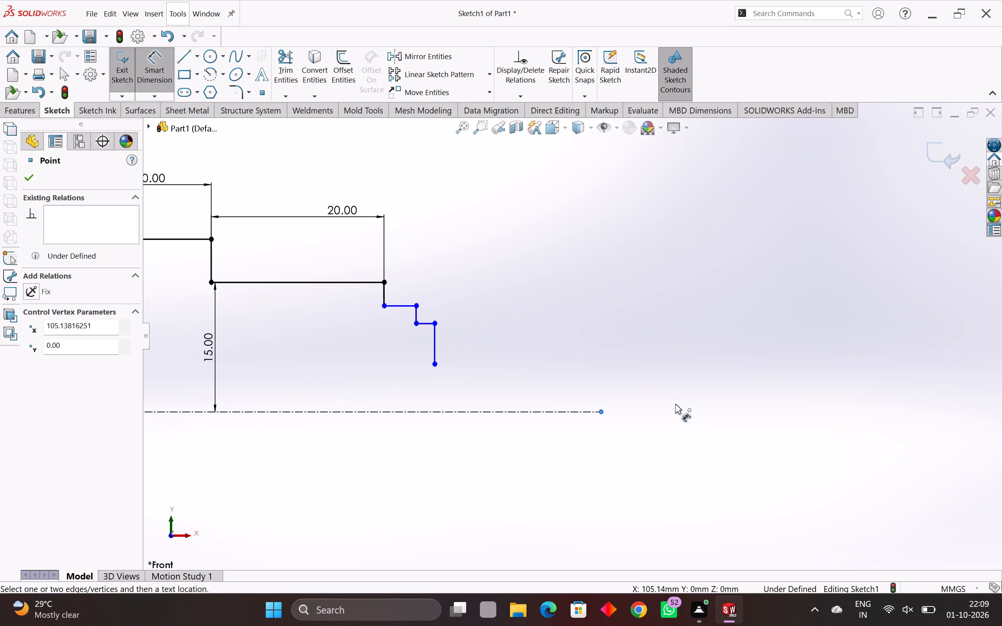
{"action": "key", "text": "Escape"}
{"action": "key", "text": "Escape"}
{"action": "left_click_drag", "start_coordinate": [637, 388], "coordinate": [517, 446]}
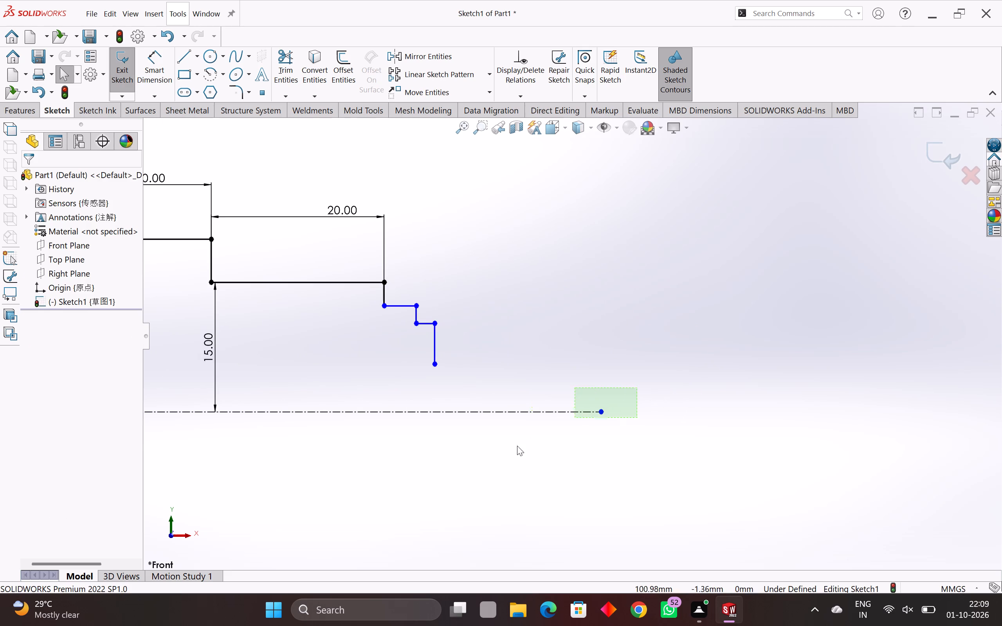
{"action": "left_click_drag", "start_coordinate": [517, 446], "coordinate": [508, 452]}
{"action": "left_click", "coordinate": [697, 281]}
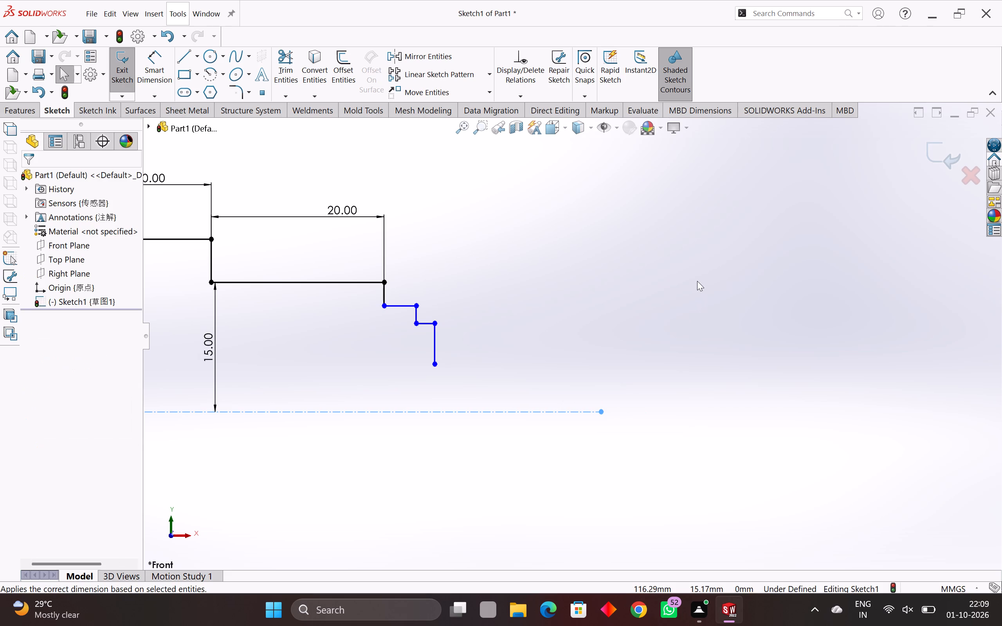
{"action": "left_click_drag", "start_coordinate": [602, 412], "coordinate": [939, 400]}
Dimension the fourth horizontal step line's height above the horizontal centerline at 10 mm.
{"action": "scroll", "coordinate": [593, 432], "scroll_direction": "down", "scroll_amount": 1}
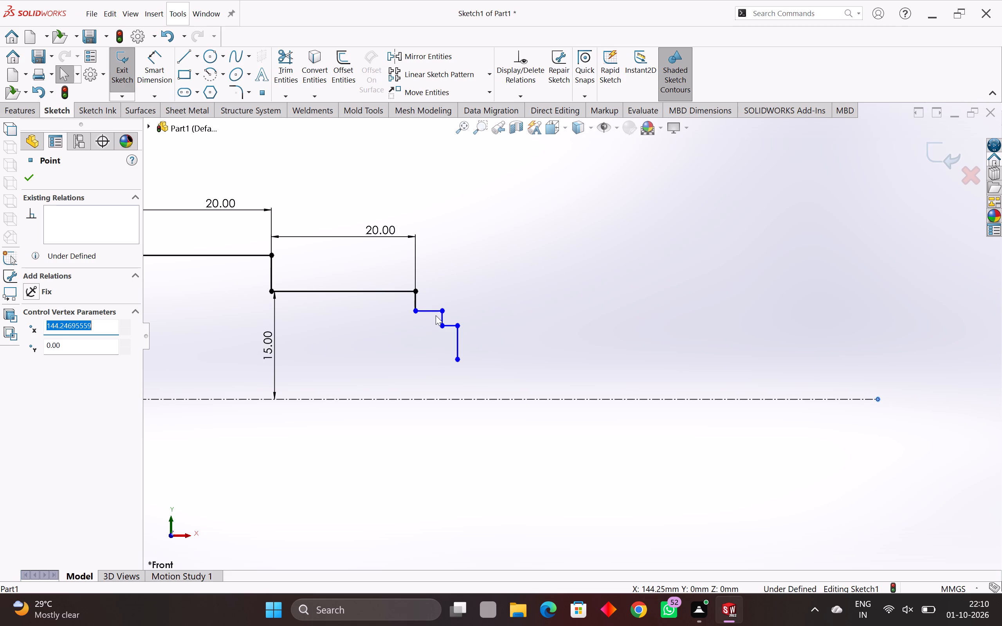
{"action": "left_click", "coordinate": [414, 300]}
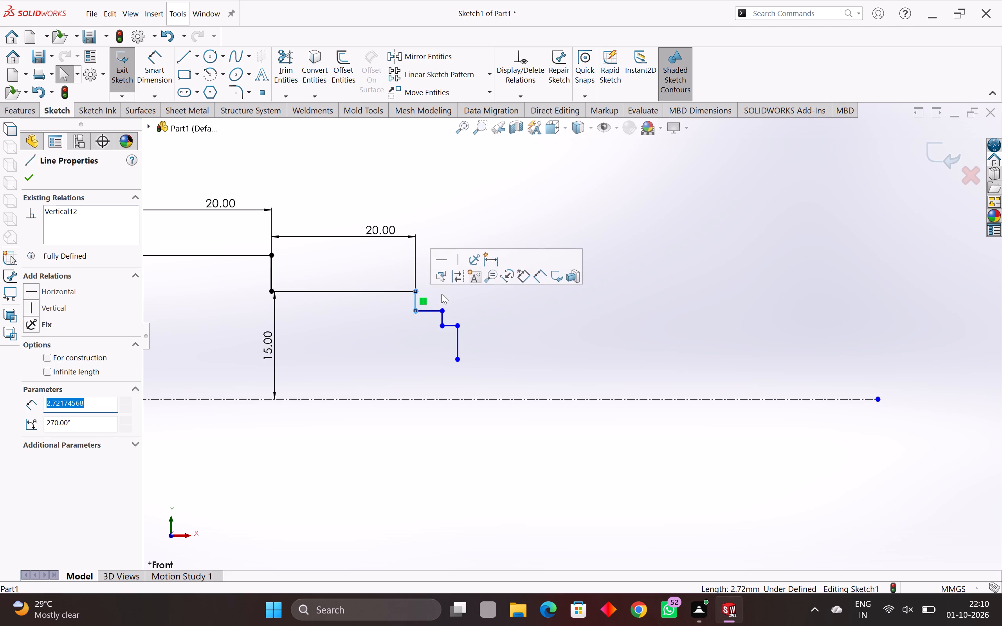
{"action": "key", "text": "Escape"}
{"action": "key", "text": "Escape"}
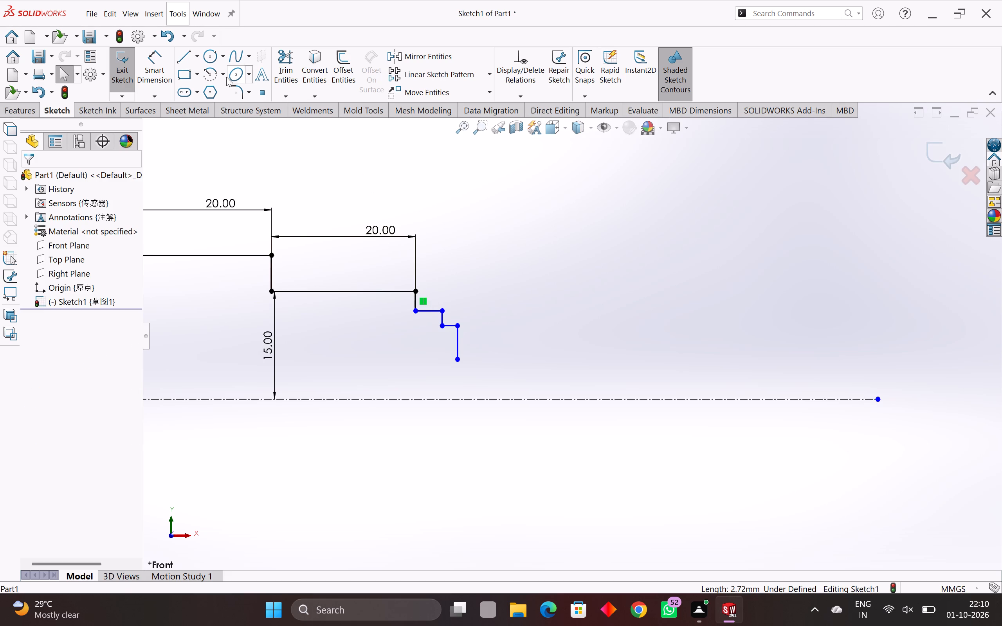
{"action": "left_click", "coordinate": [163, 65]}
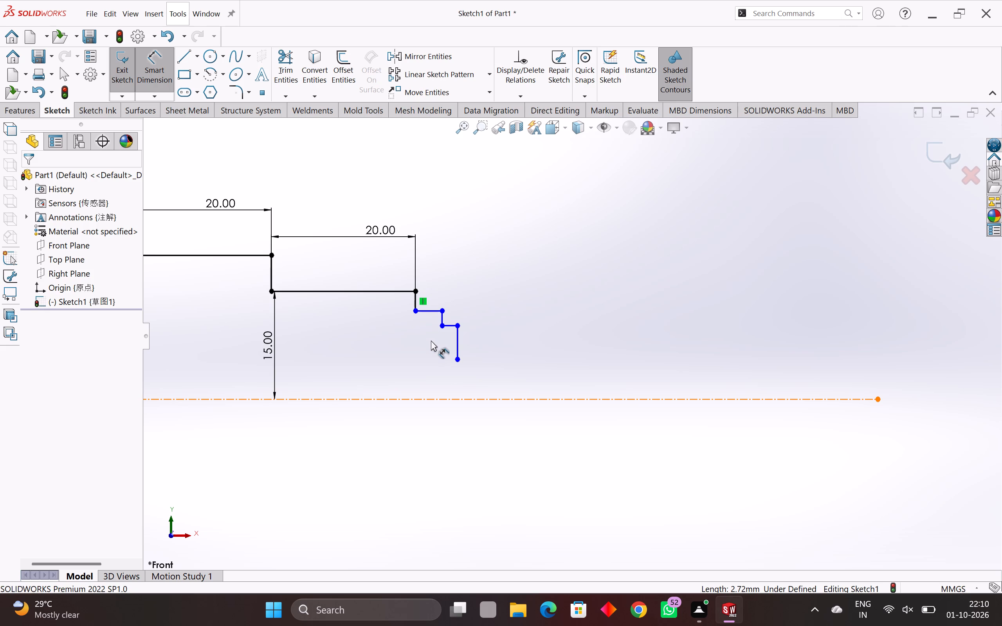
{"action": "left_click", "coordinate": [425, 312]}
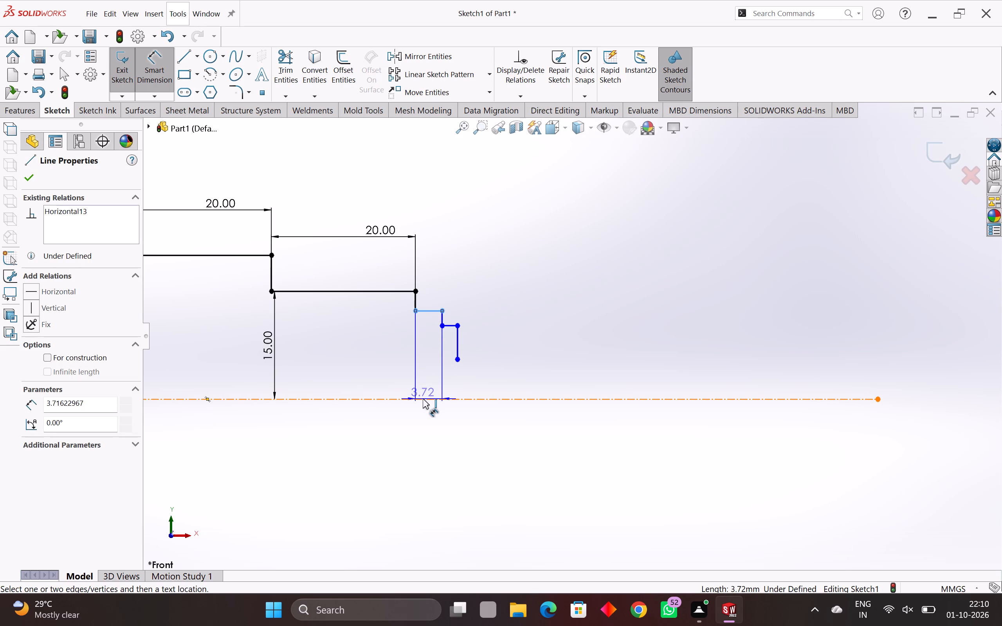
{"action": "left_click", "coordinate": [423, 399]}
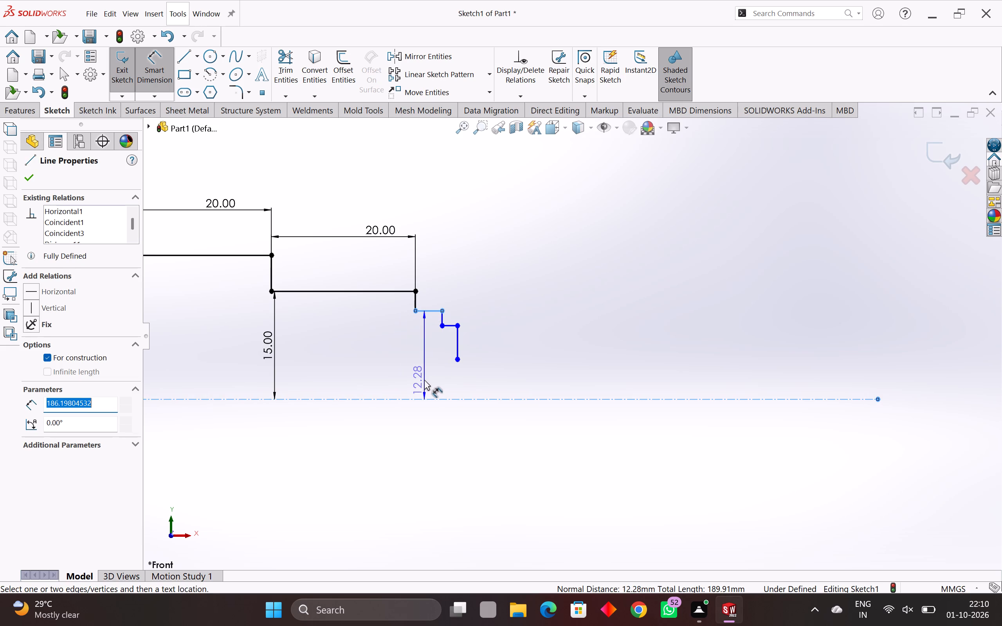
{"action": "left_click", "coordinate": [427, 367]}
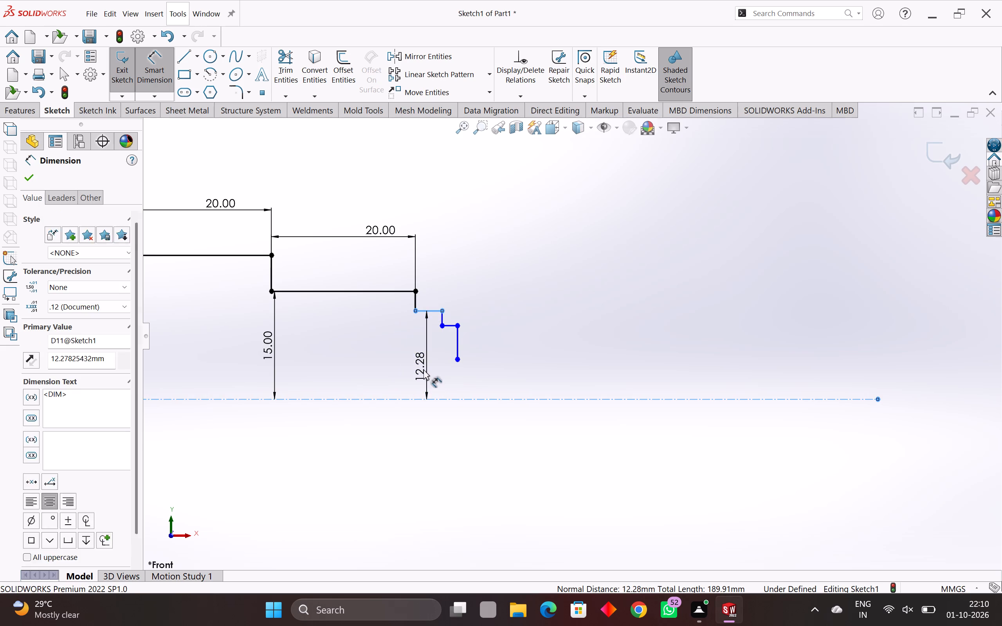
{"action": "key", "text": "1"}
{"action": "key", "text": "0"}
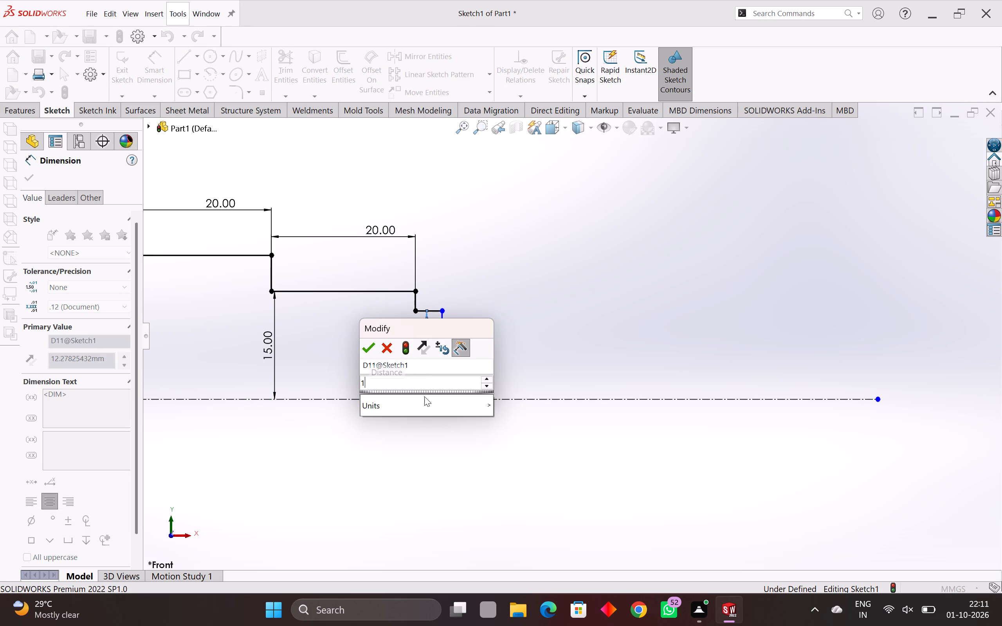
{"action": "key", "text": "Return"}
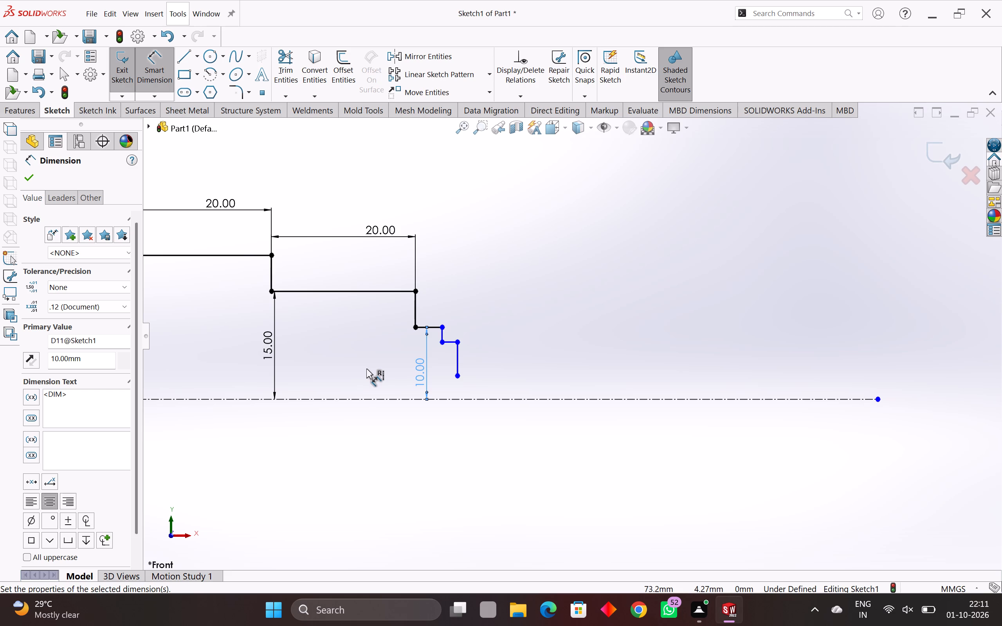
Dimension the fifth horizontal step line's height above the horizontal centerline at 5 mm.
{"action": "scroll", "coordinate": [366, 369], "scroll_direction": "down", "scroll_amount": 1}
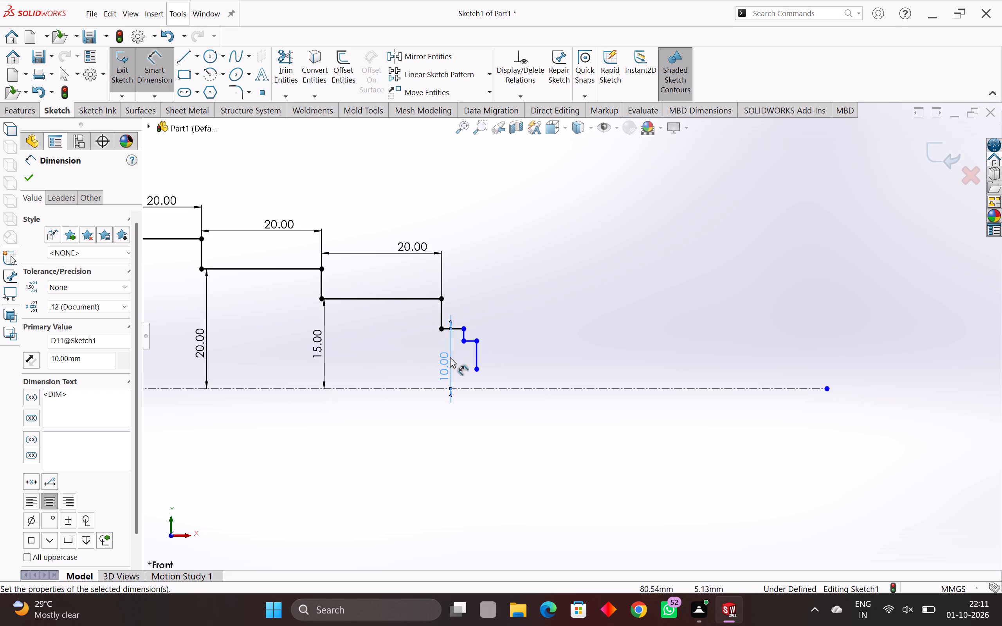
{"action": "scroll", "coordinate": [462, 352], "scroll_direction": "up", "scroll_amount": 4}
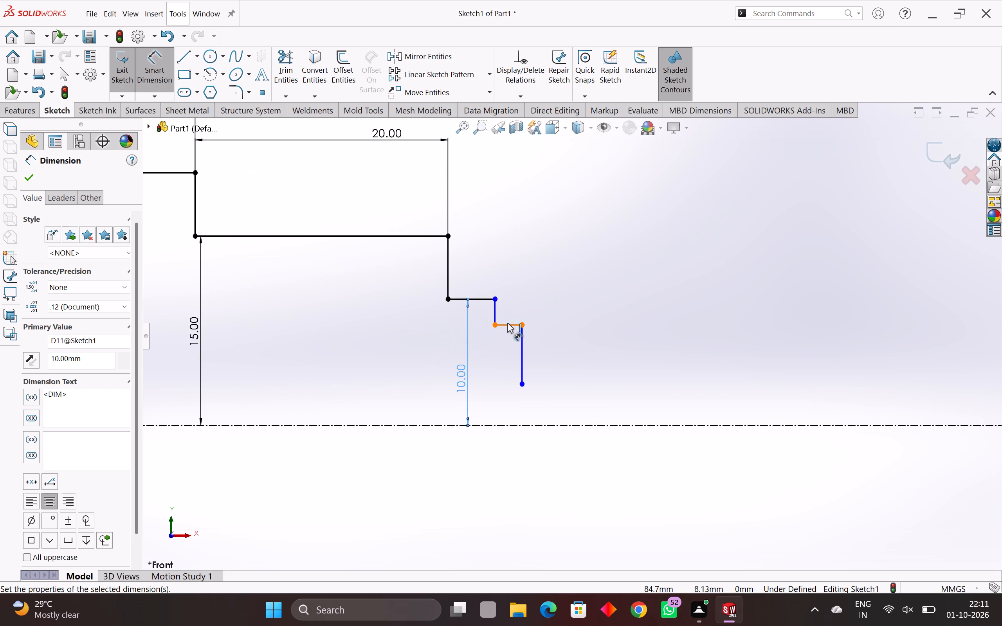
{"action": "left_click", "coordinate": [507, 323]}
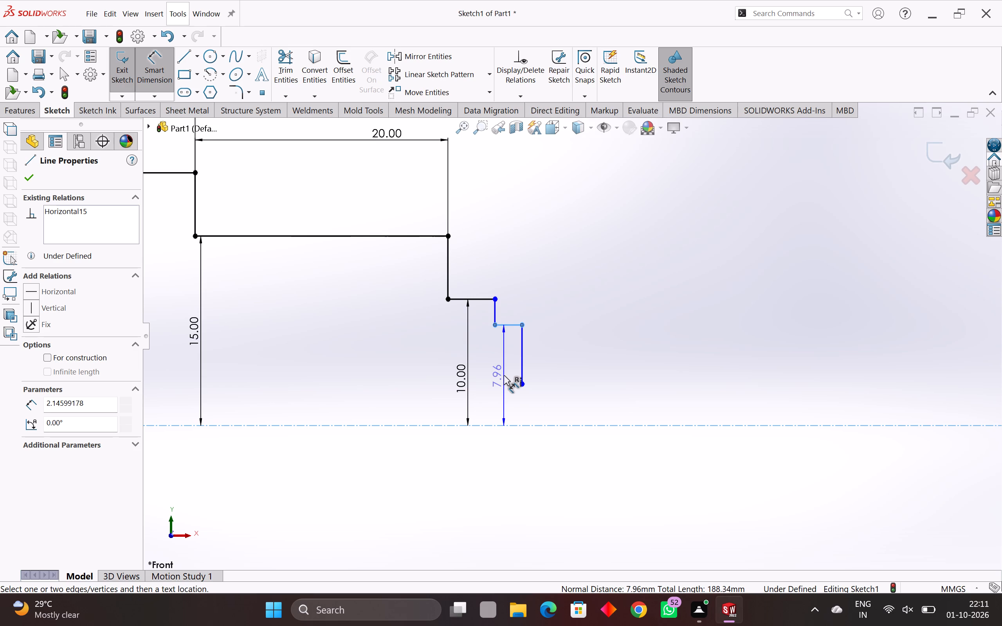
{"action": "left_click", "coordinate": [504, 375]}
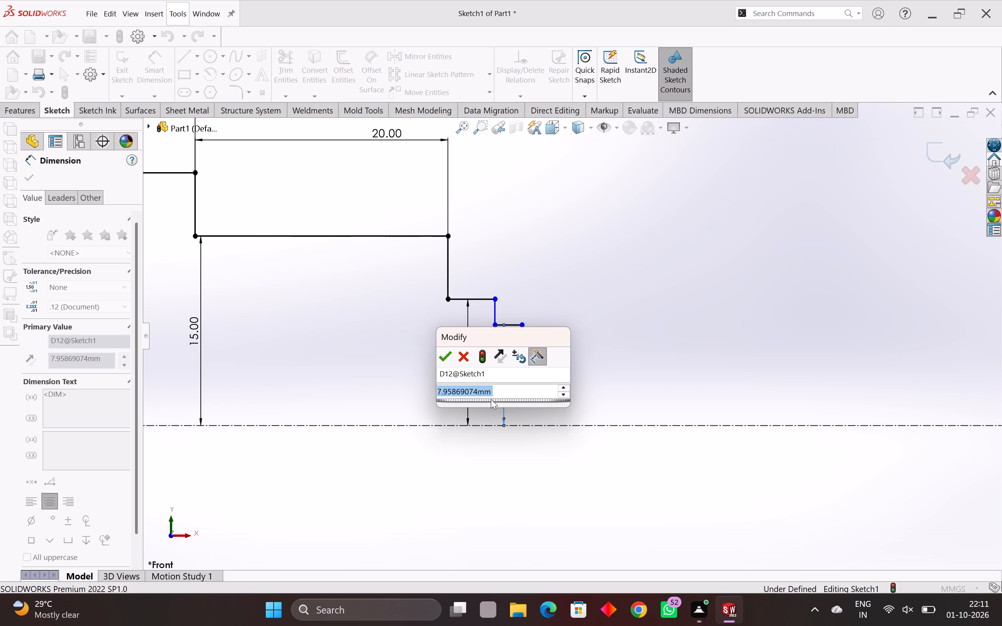
{"action": "key", "text": "5"}
{"action": "key", "text": "Return"}
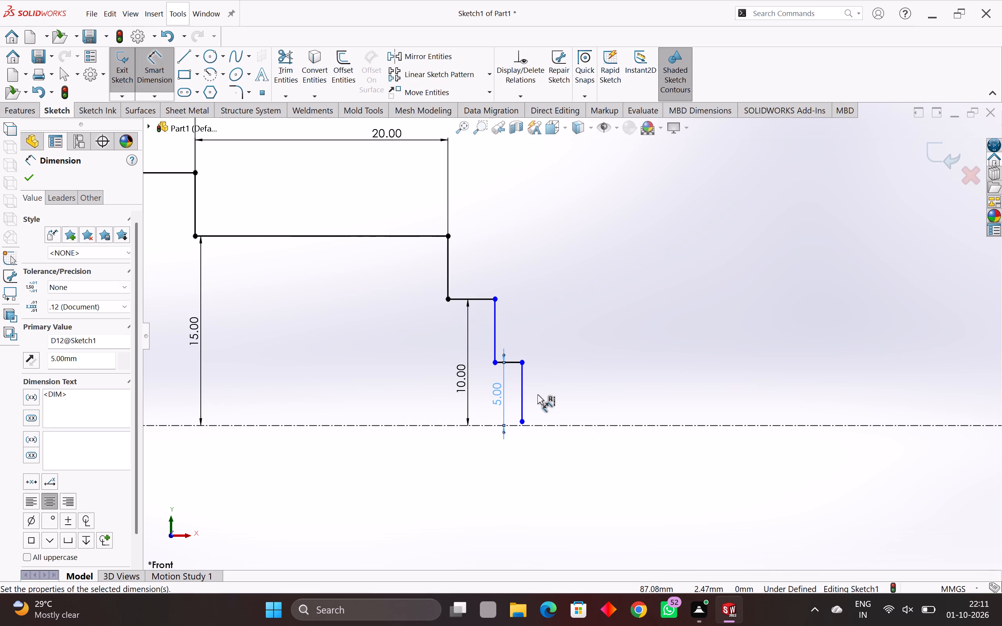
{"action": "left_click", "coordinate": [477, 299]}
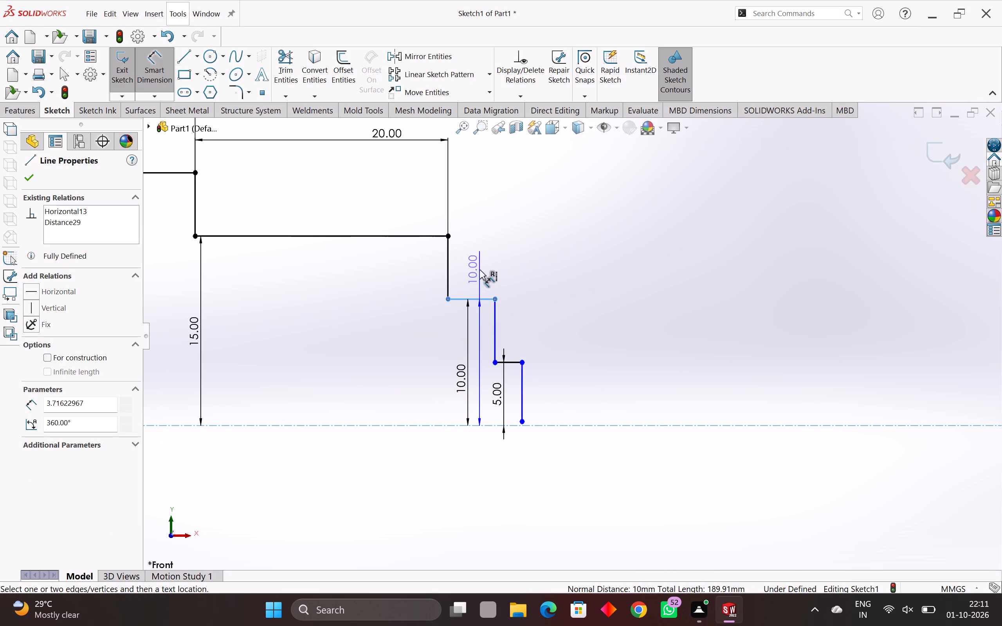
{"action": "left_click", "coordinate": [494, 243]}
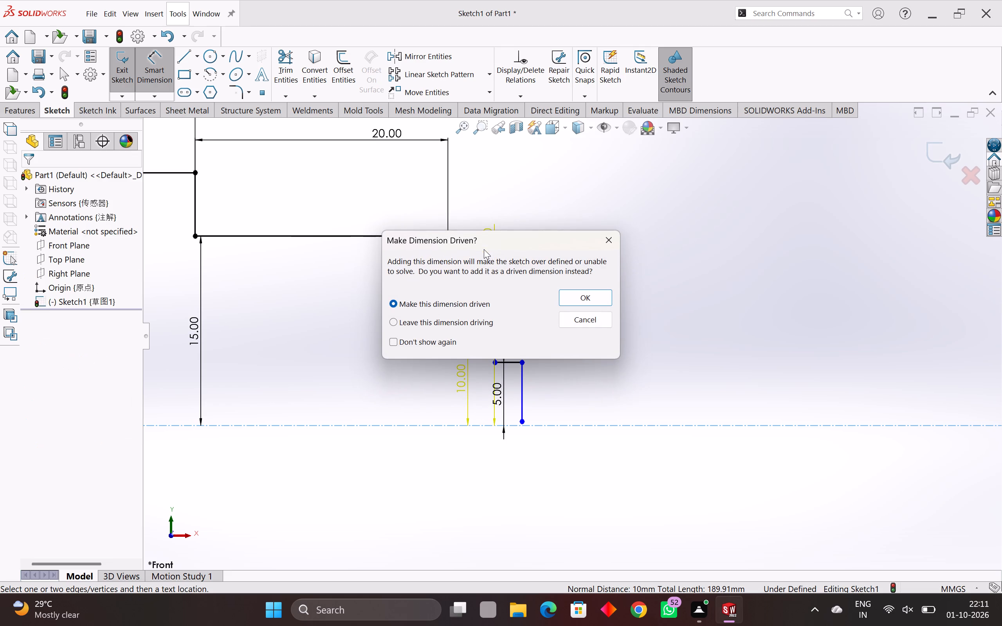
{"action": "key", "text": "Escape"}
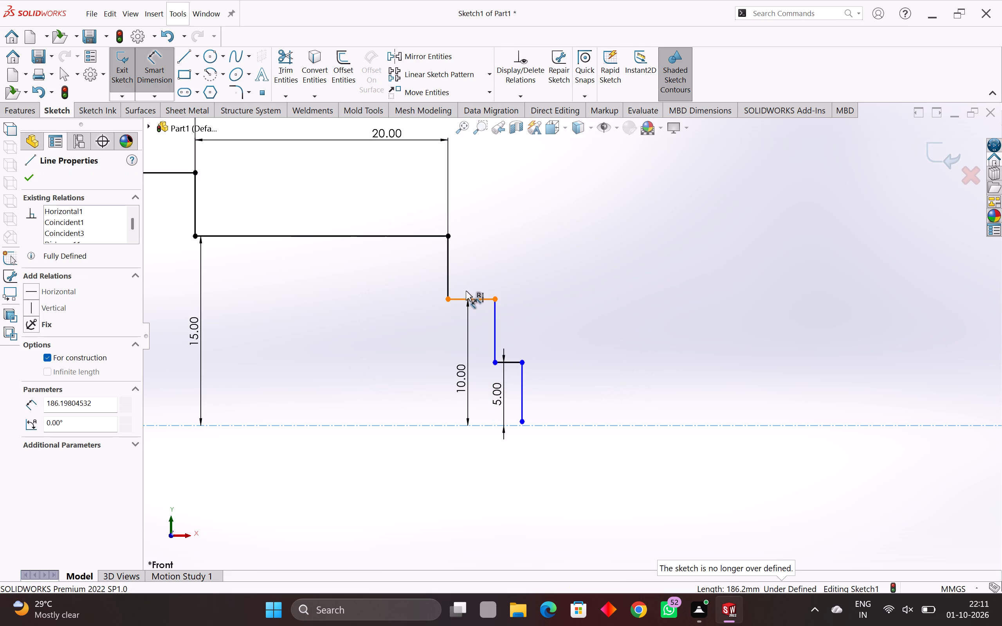
Dimension the length of the fourth horizontal step line at 20 mm.
{"action": "left_click", "coordinate": [476, 297]}
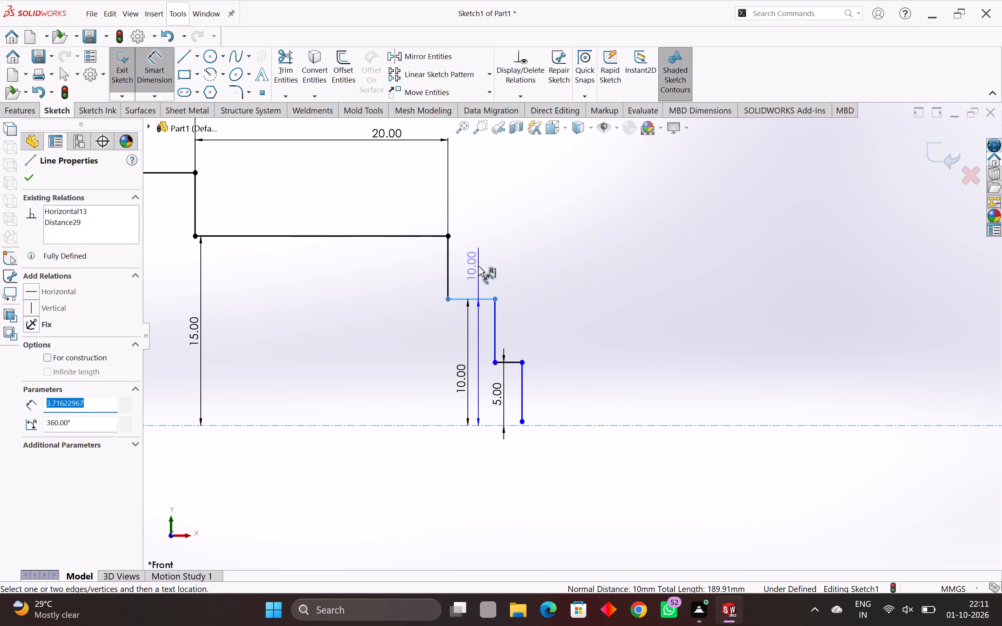
{"action": "key", "text": "Escape"}
{"action": "left_click", "coordinate": [476, 270]}
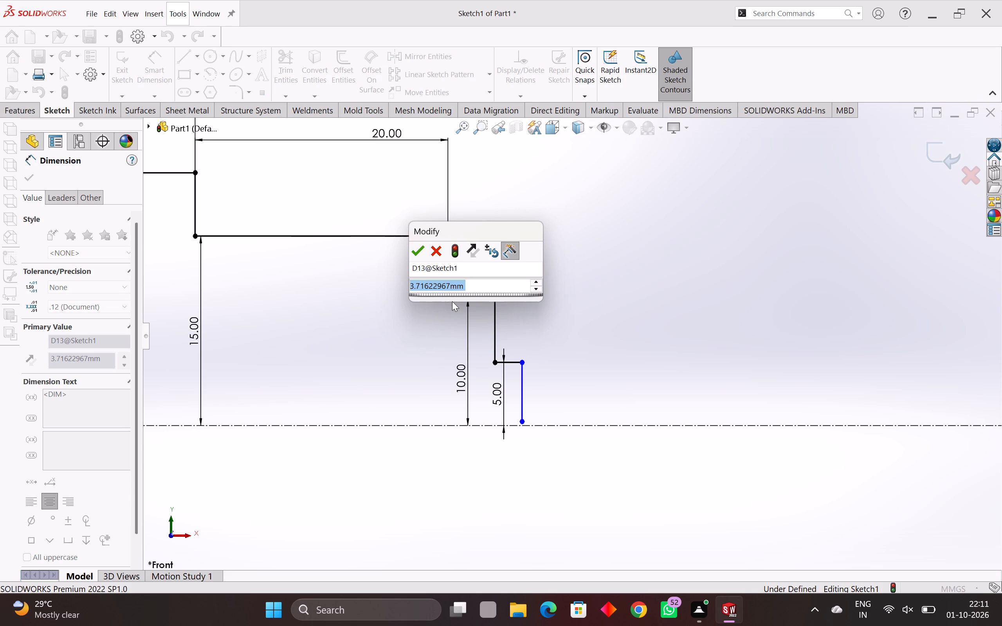
{"action": "key", "text": "2"}
{"action": "key", "text": "0"}
{"action": "key", "text": "Return"}
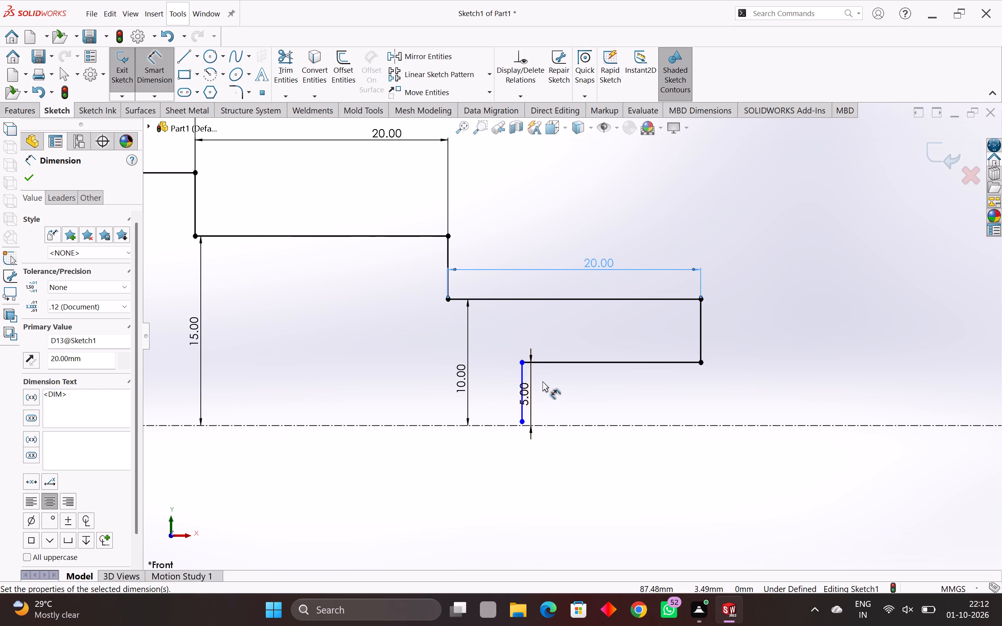
{"action": "key", "text": "Escape"}
{"action": "key", "text": "Escape"}
Delete the 5 mm height dimension, the last vertical line and the fifth horizontal line that now folds back under the fourth step.
{"action": "left_click_drag", "start_coordinate": [594, 374], "coordinate": [510, 399]}
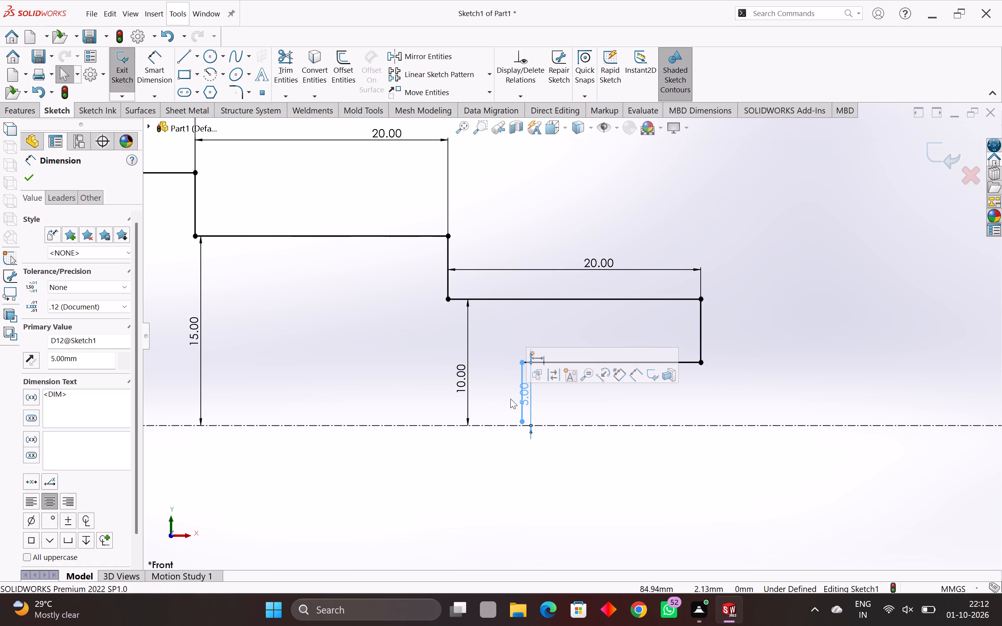
{"action": "key", "text": "Delete"}
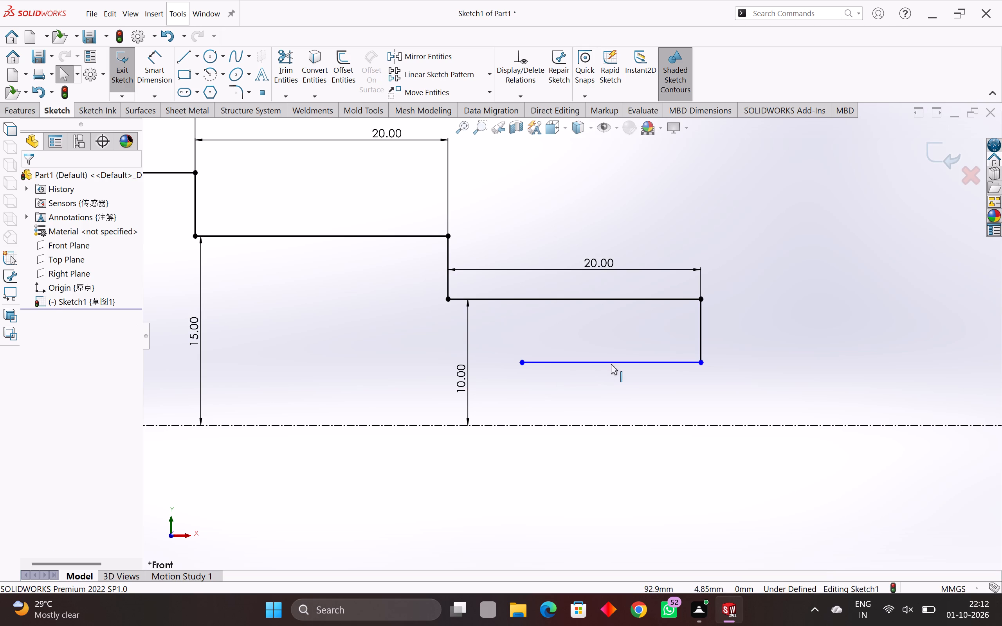
{"action": "left_click", "coordinate": [611, 364]}
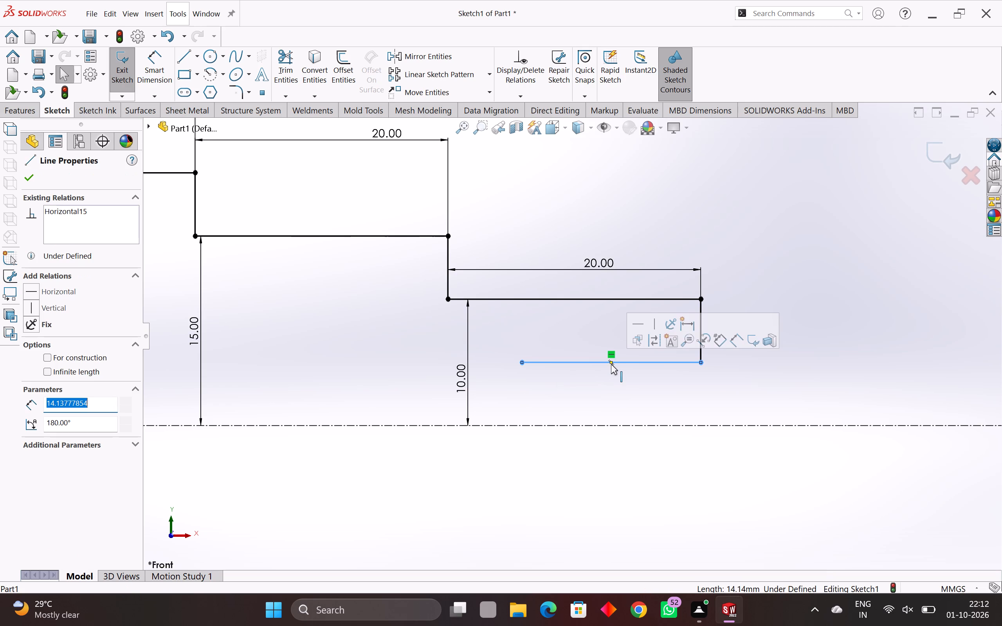
{"action": "key", "text": "Delete"}
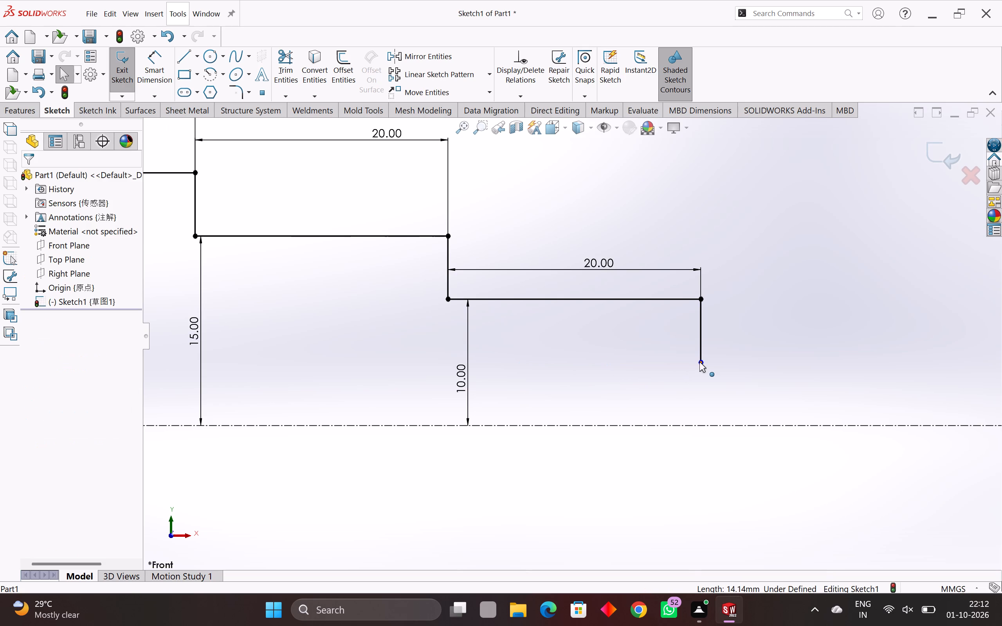
{"action": "key", "text": "Escape"}
{"action": "key", "text": "Escape"}
Sketch a new fifth horizontal step line about 23 mm long, outward from the lower end of the fourth step's vertical line.
{"action": "key", "text": "l"}
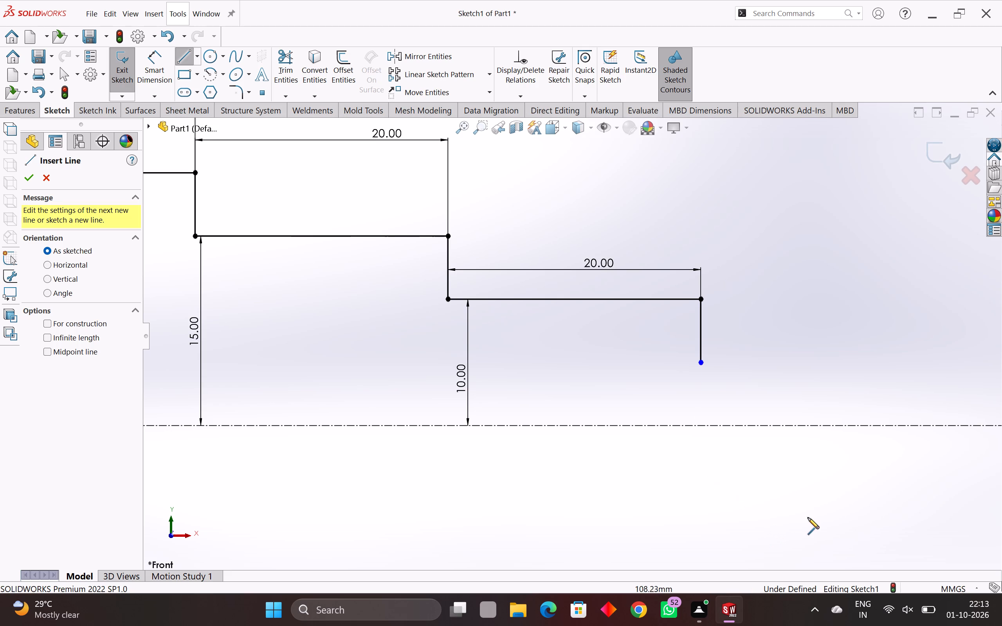
{"action": "left_click", "coordinate": [702, 364]}
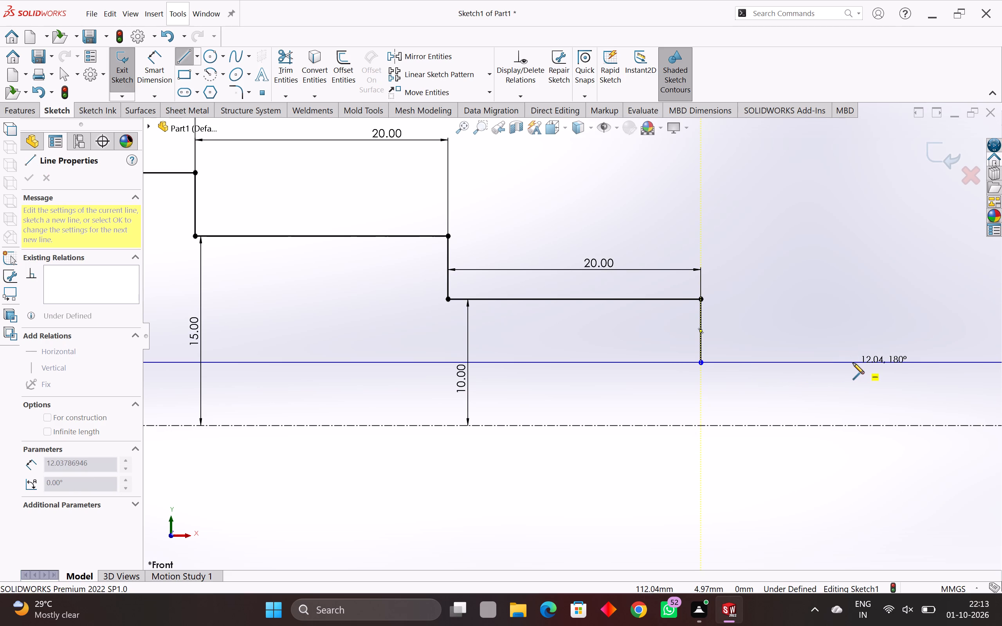
{"action": "scroll", "coordinate": [888, 360], "scroll_direction": "down", "scroll_amount": 3}
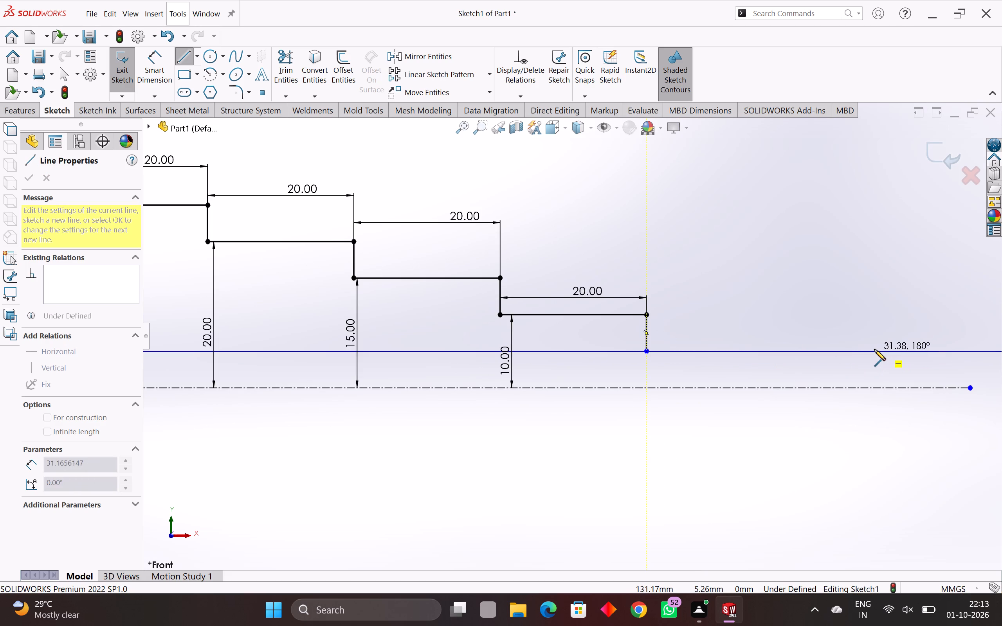
{"action": "left_click", "coordinate": [816, 353]}
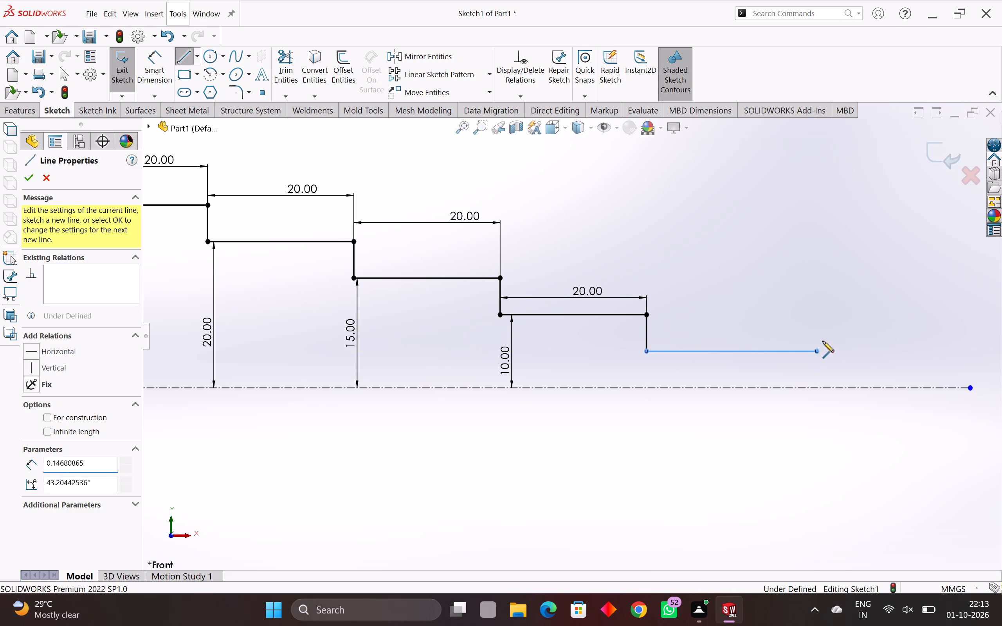
{"action": "key", "text": "Escape"}
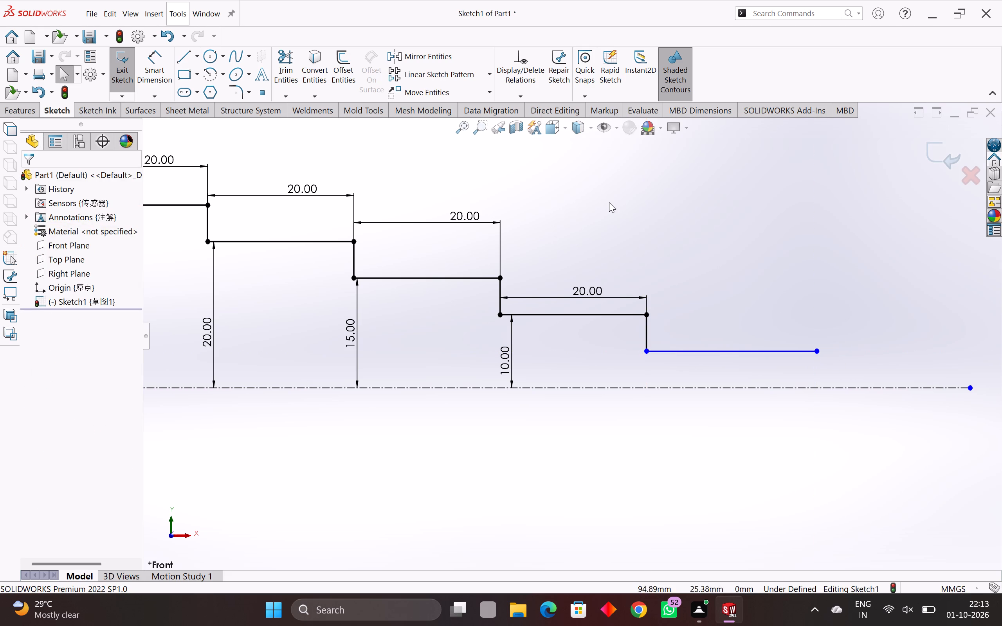
Dimension the length of the new fifth horizontal step line at 20 mm.
{"action": "left_click", "coordinate": [715, 350]}
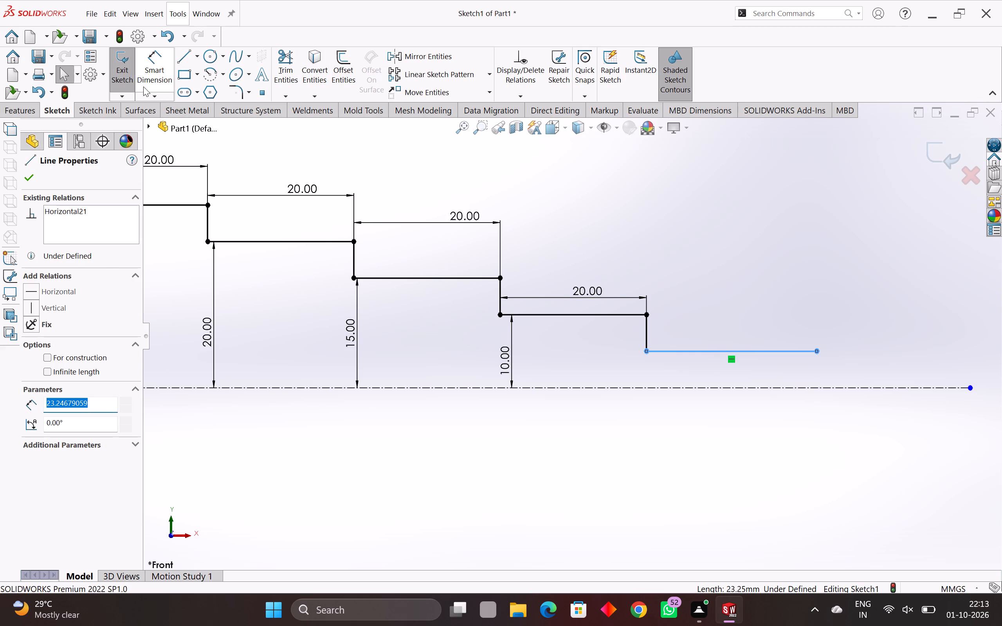
{"action": "left_click", "coordinate": [156, 65]}
{"action": "left_click", "coordinate": [742, 351]}
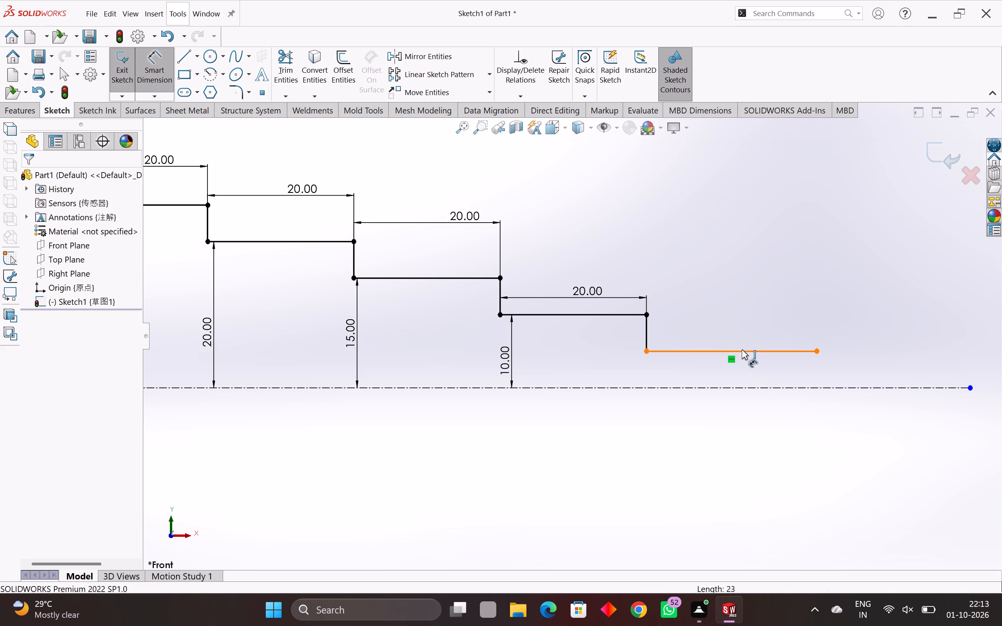
{"action": "left_click", "coordinate": [737, 322]}
{"action": "type", "text": "20"}
{"action": "key", "text": "Return"}
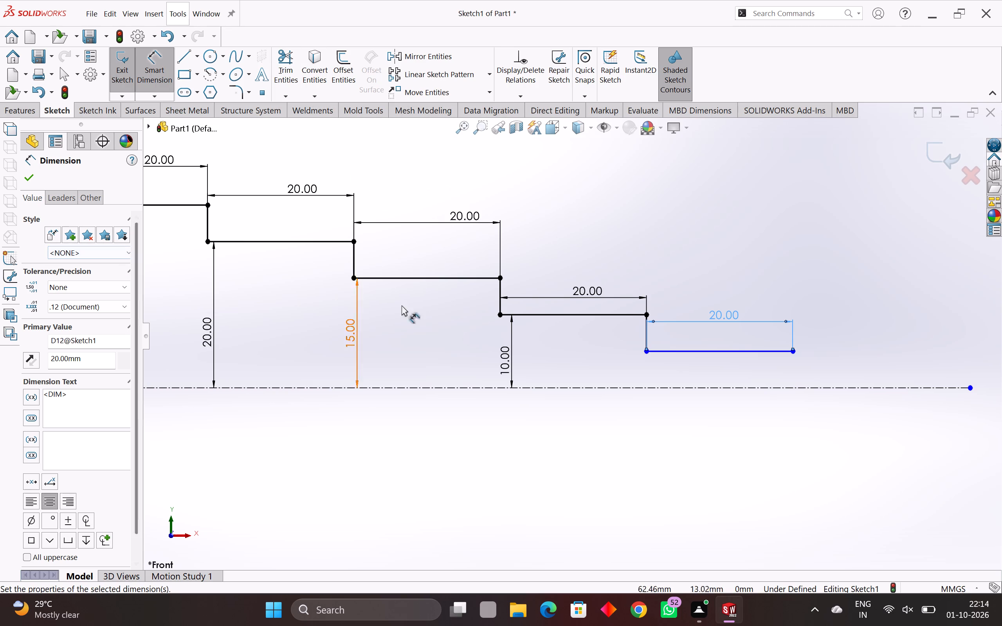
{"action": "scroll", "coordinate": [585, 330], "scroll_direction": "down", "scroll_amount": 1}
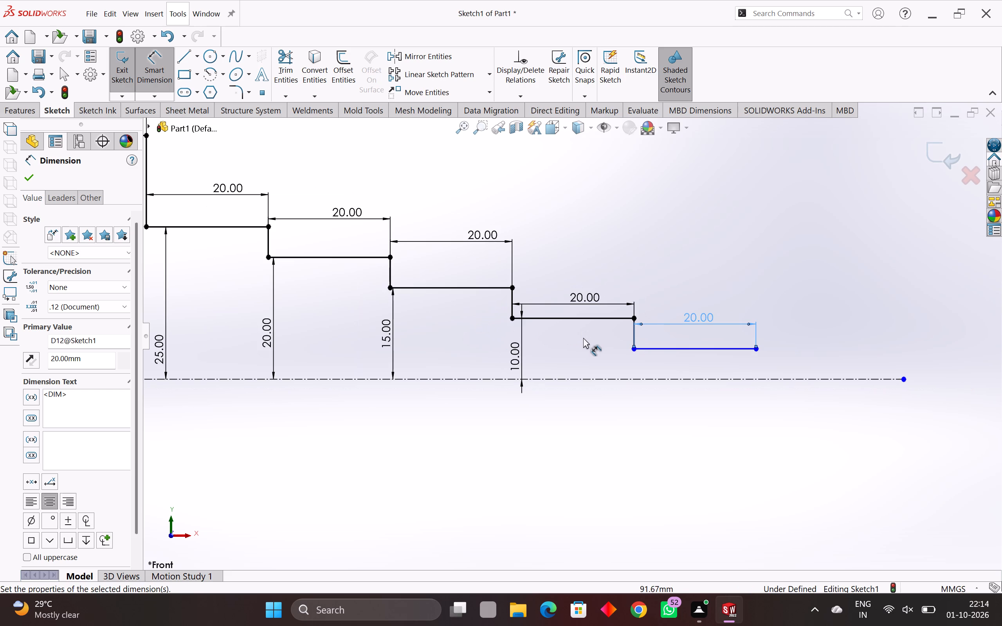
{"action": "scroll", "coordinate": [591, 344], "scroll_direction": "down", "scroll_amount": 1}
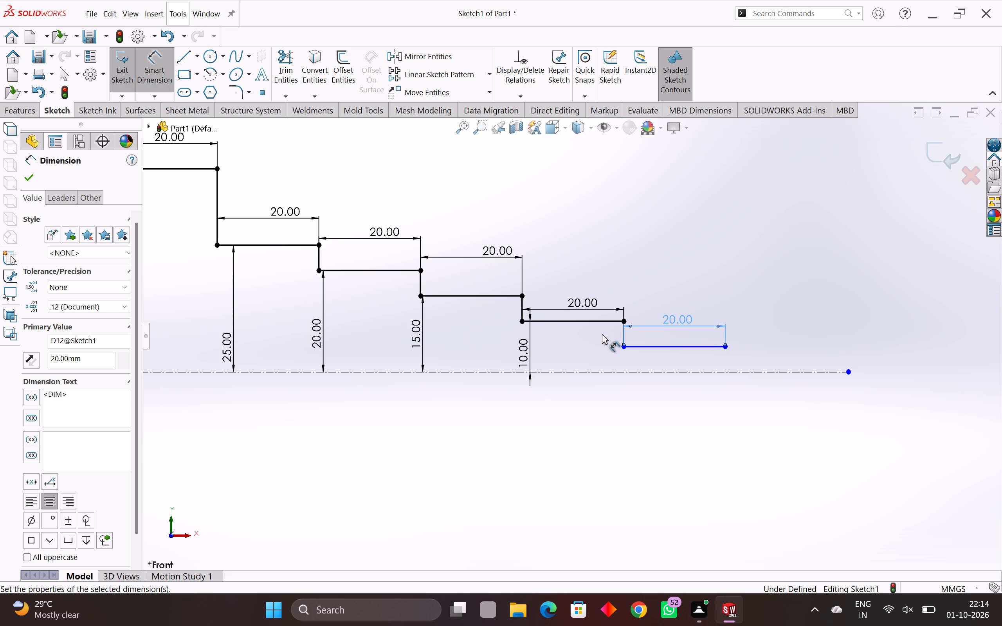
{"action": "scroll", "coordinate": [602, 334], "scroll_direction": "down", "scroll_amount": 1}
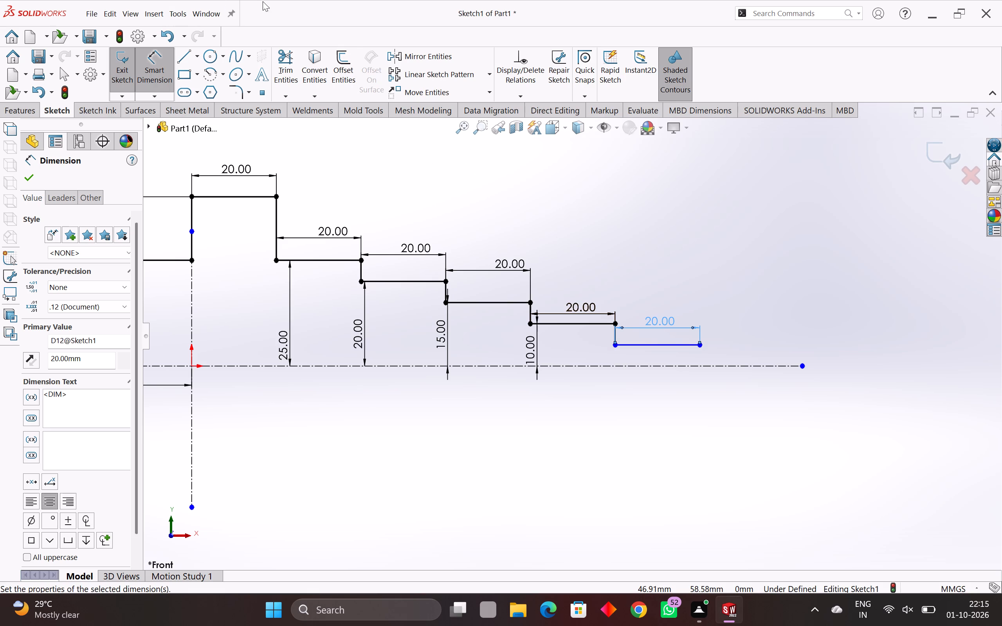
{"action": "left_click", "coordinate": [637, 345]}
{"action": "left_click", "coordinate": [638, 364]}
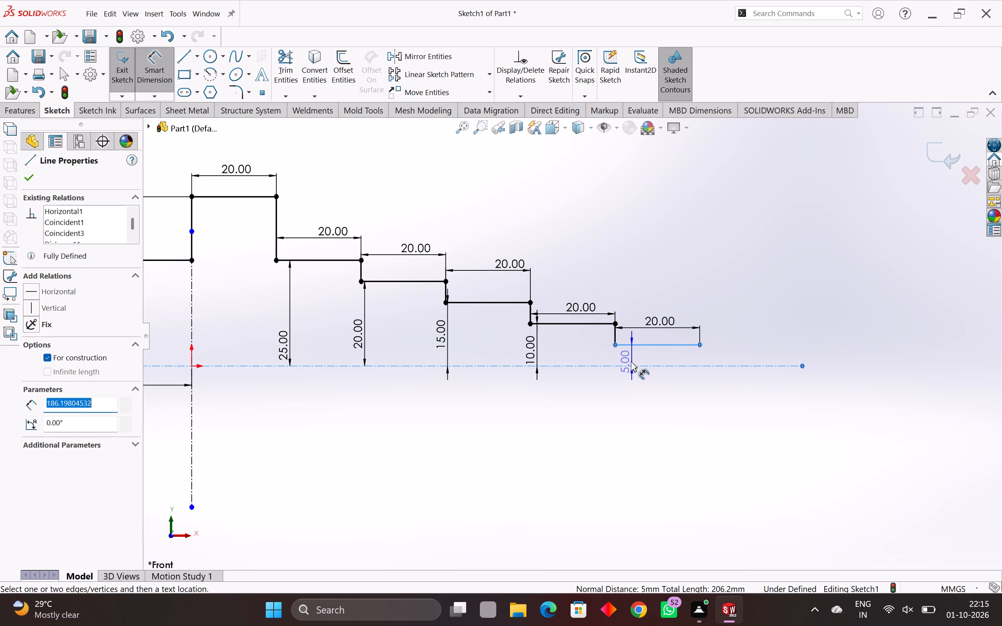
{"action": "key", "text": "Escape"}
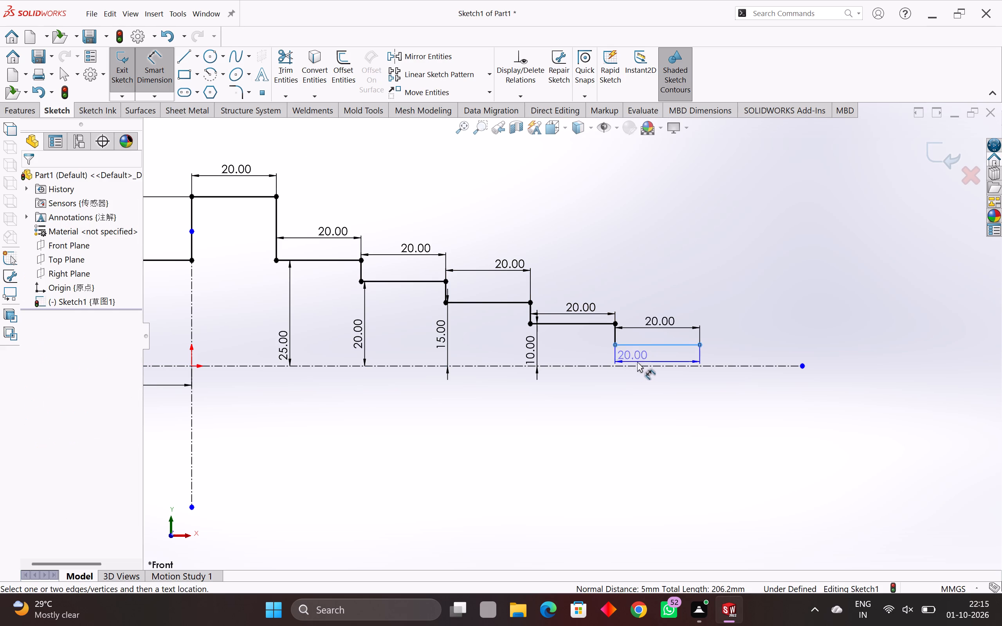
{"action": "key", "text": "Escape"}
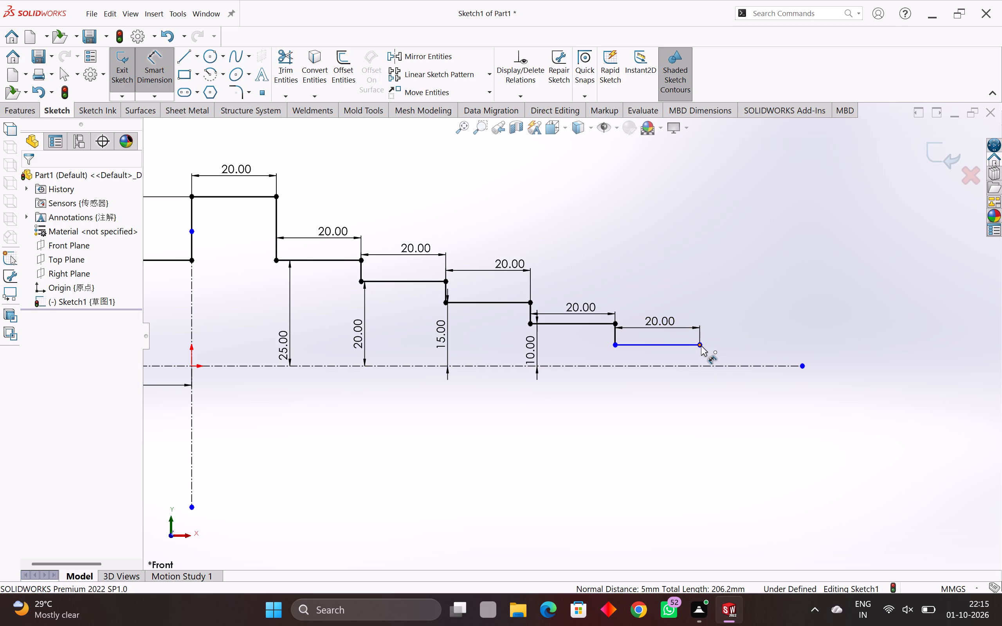
From the fifth step's free end, sketch a vertical line about 2.8 mm down and a sixth horizontal line about 20 mm outward.
{"action": "type", "text": "l"}
{"action": "key", "text": "space"}
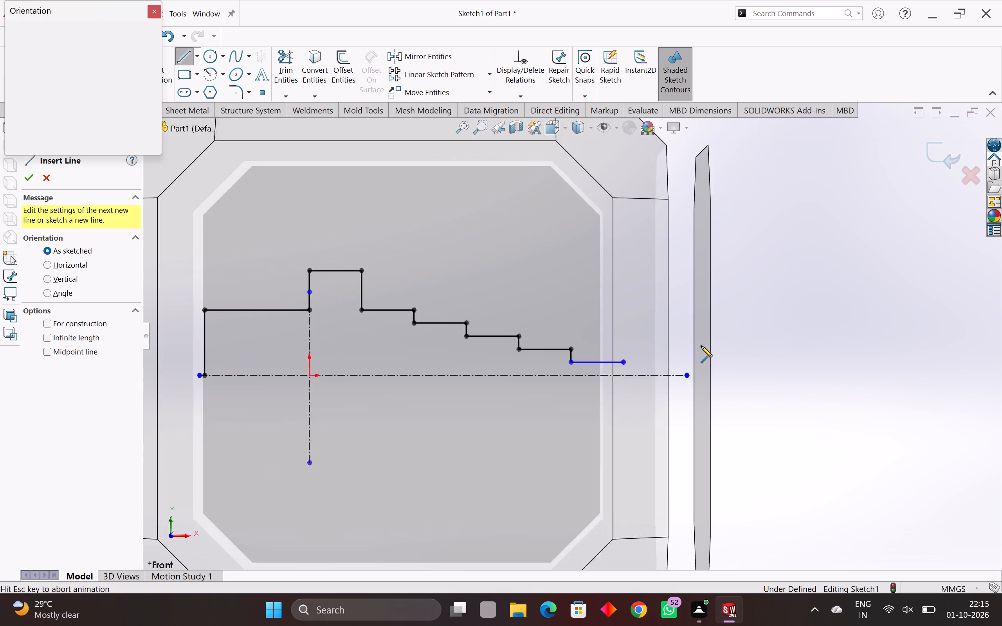
{"action": "left_click", "coordinate": [527, 336]}
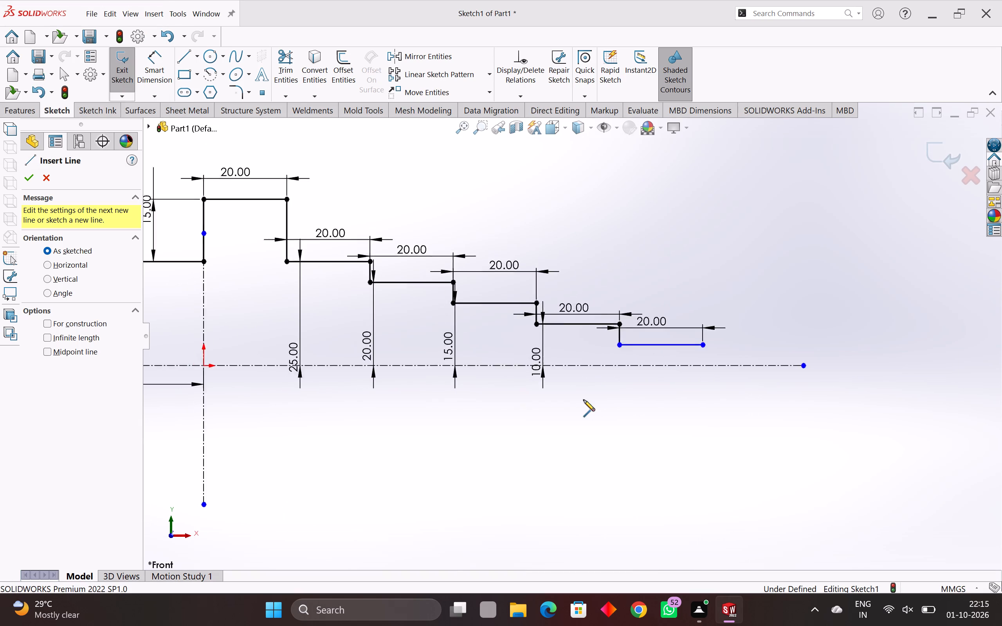
{"action": "scroll", "coordinate": [773, 362], "scroll_direction": "up", "scroll_amount": 2}
{"action": "scroll", "coordinate": [739, 321], "scroll_direction": "up", "scroll_amount": 2}
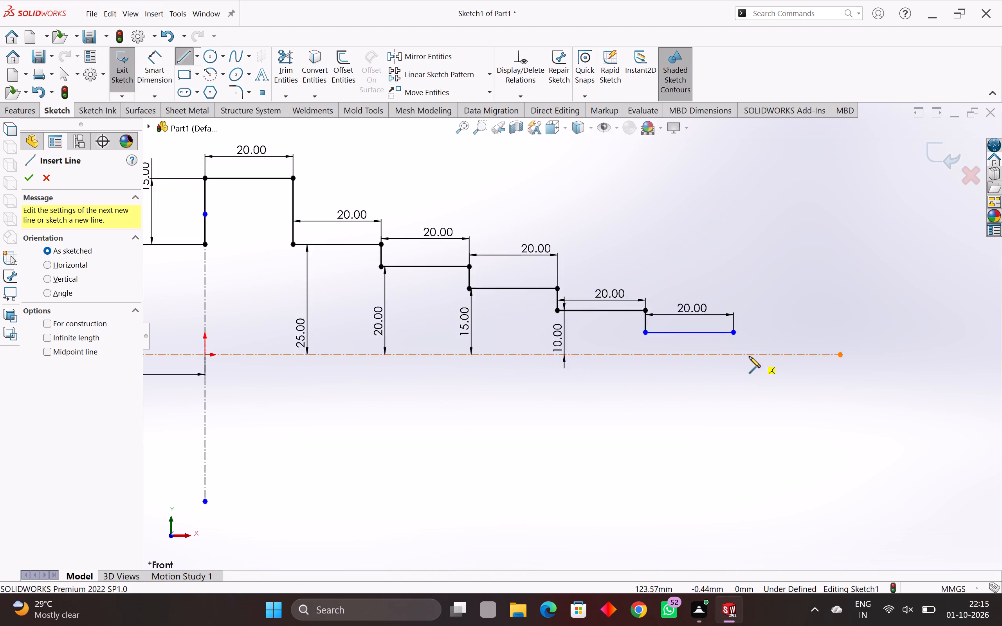
{"action": "scroll", "coordinate": [749, 356], "scroll_direction": "up", "scroll_amount": 1}
{"action": "scroll", "coordinate": [715, 328], "scroll_direction": "up", "scroll_amount": 2}
{"action": "left_click", "coordinate": [688, 316]}
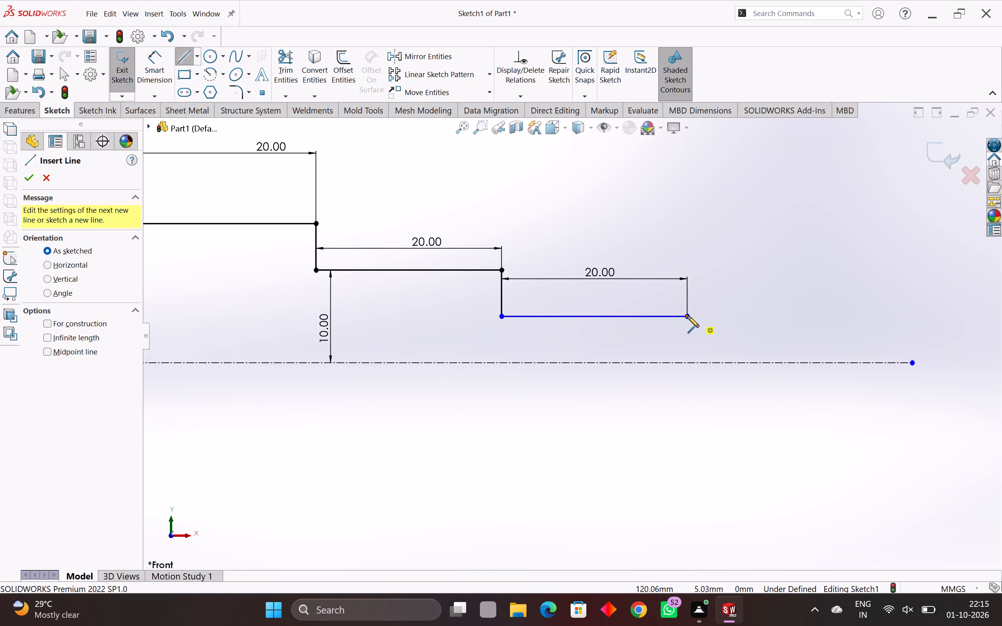
{"action": "left_click", "coordinate": [688, 342]}
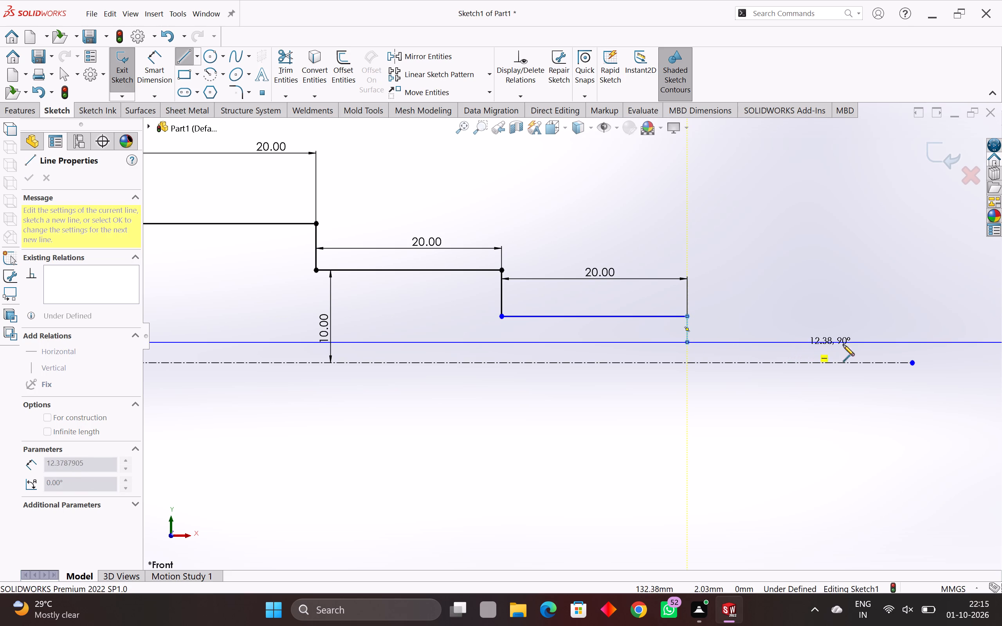
{"action": "left_click", "coordinate": [874, 342]}
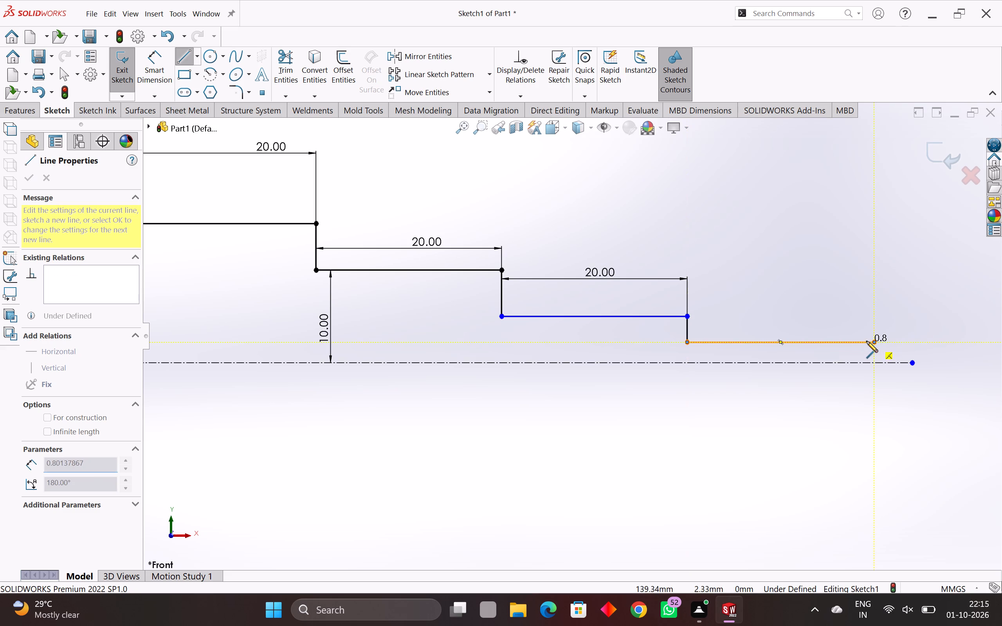
Dimension the short vertical line between the fifth and sixth horizontal steps at 2.5 mm.
{"action": "key", "text": "Escape"}
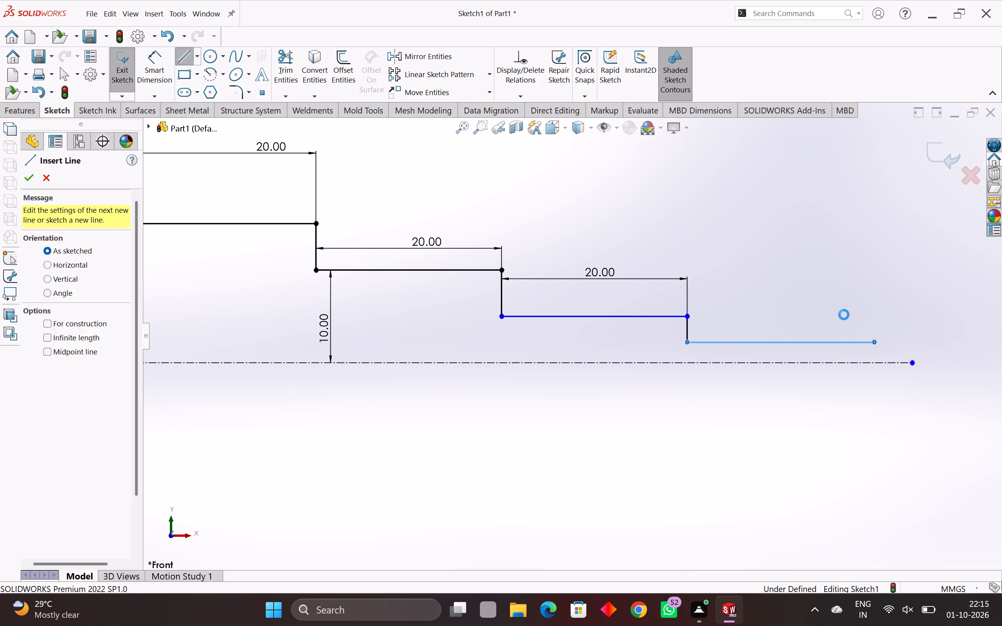
{"action": "key", "text": "Escape"}
{"action": "left_click", "coordinate": [687, 320]}
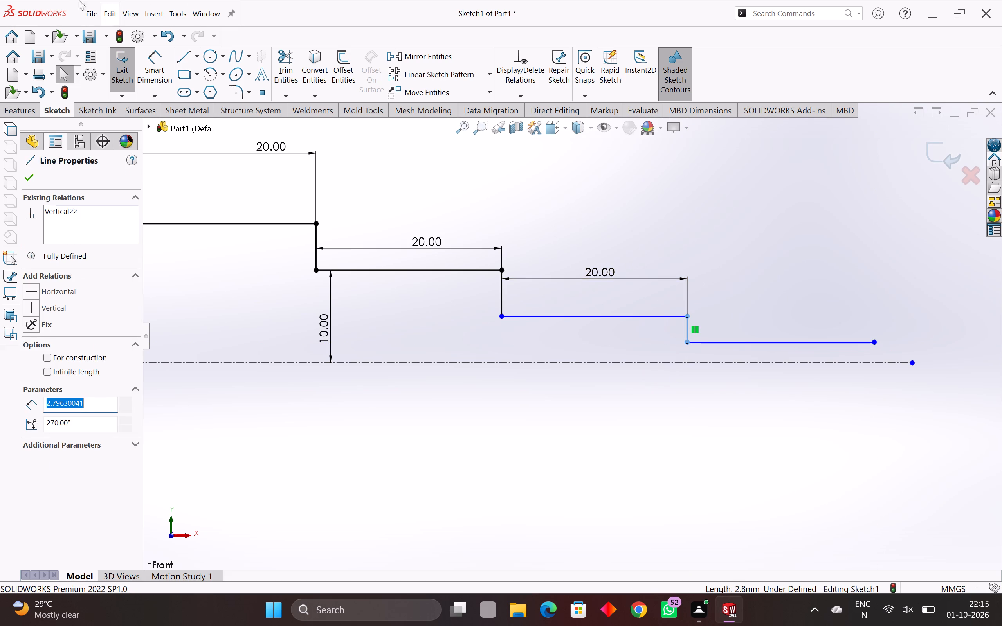
{"action": "left_click", "coordinate": [151, 56]}
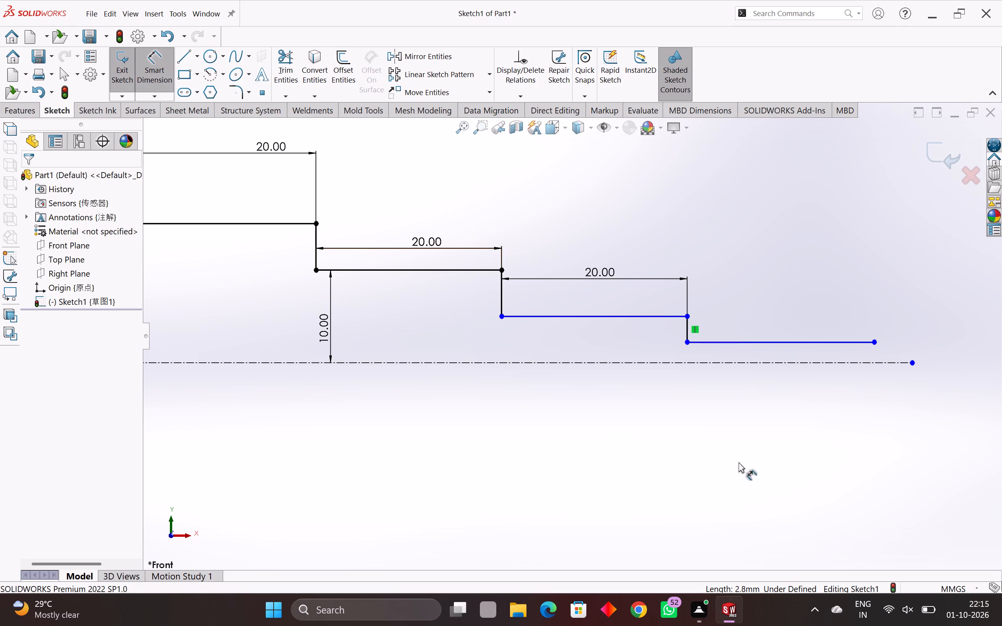
{"action": "left_click", "coordinate": [685, 331]}
{"action": "left_click", "coordinate": [726, 331]}
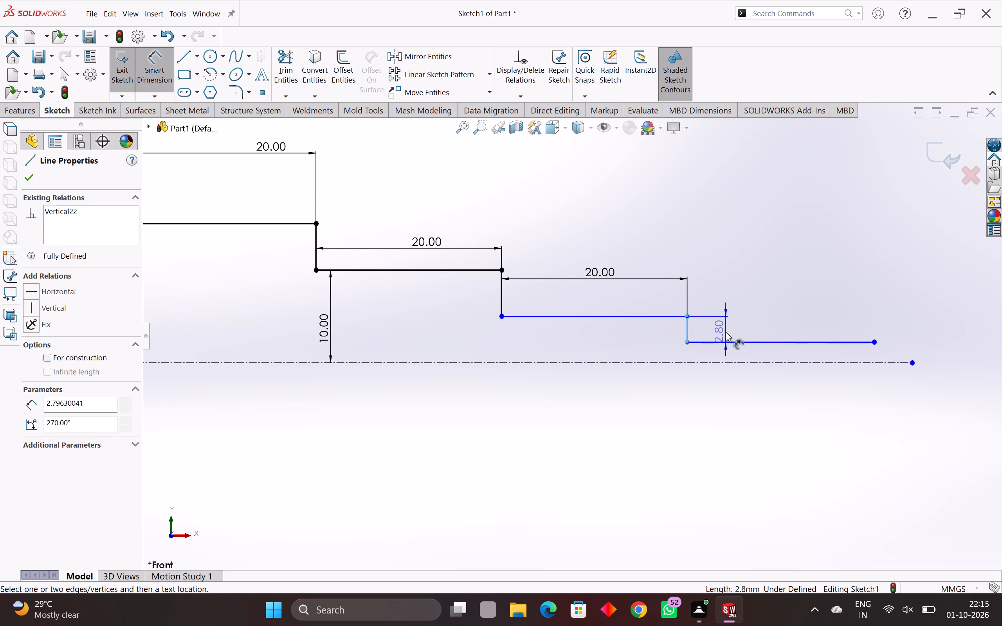
{"action": "key", "text": "2"}
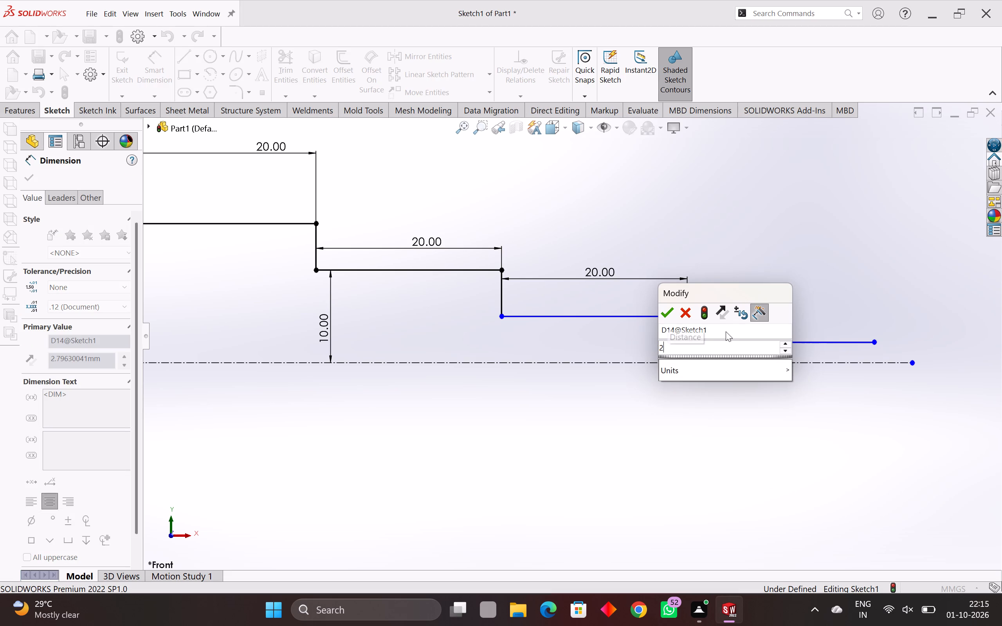
{"action": "type", "text": ".5"}
{"action": "key", "text": "Return"}
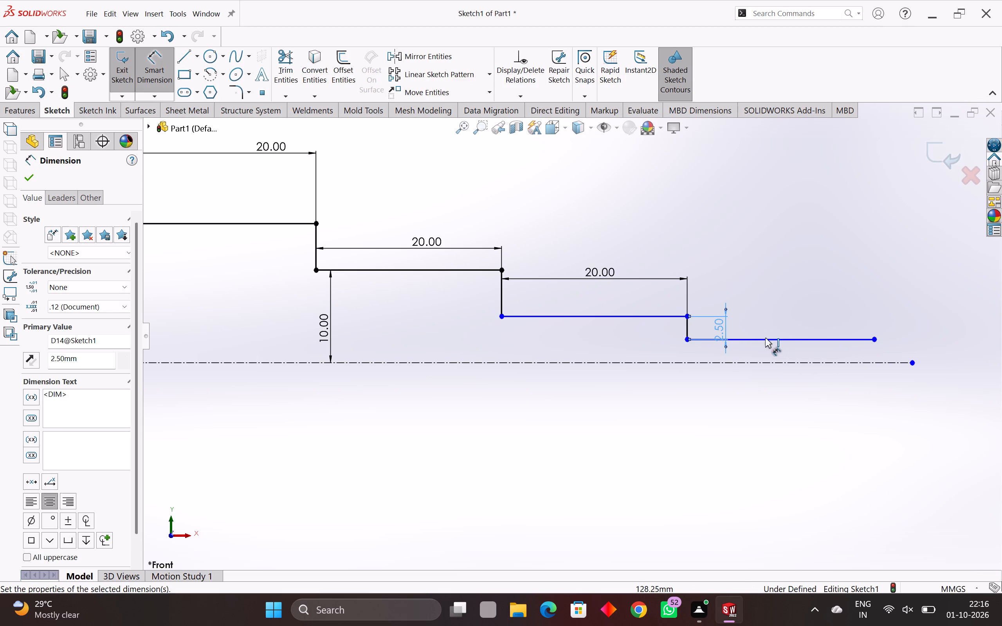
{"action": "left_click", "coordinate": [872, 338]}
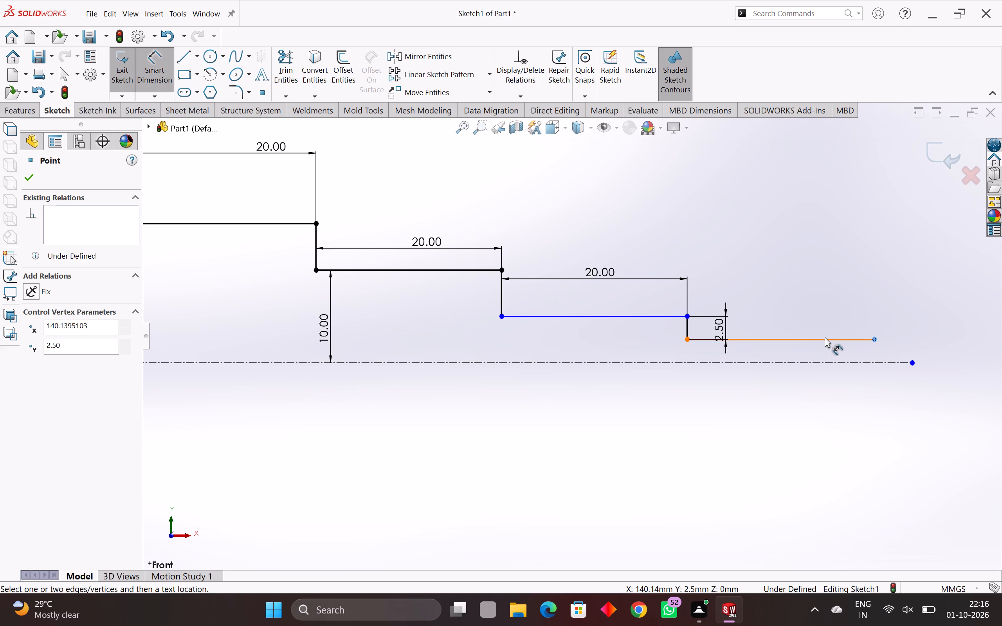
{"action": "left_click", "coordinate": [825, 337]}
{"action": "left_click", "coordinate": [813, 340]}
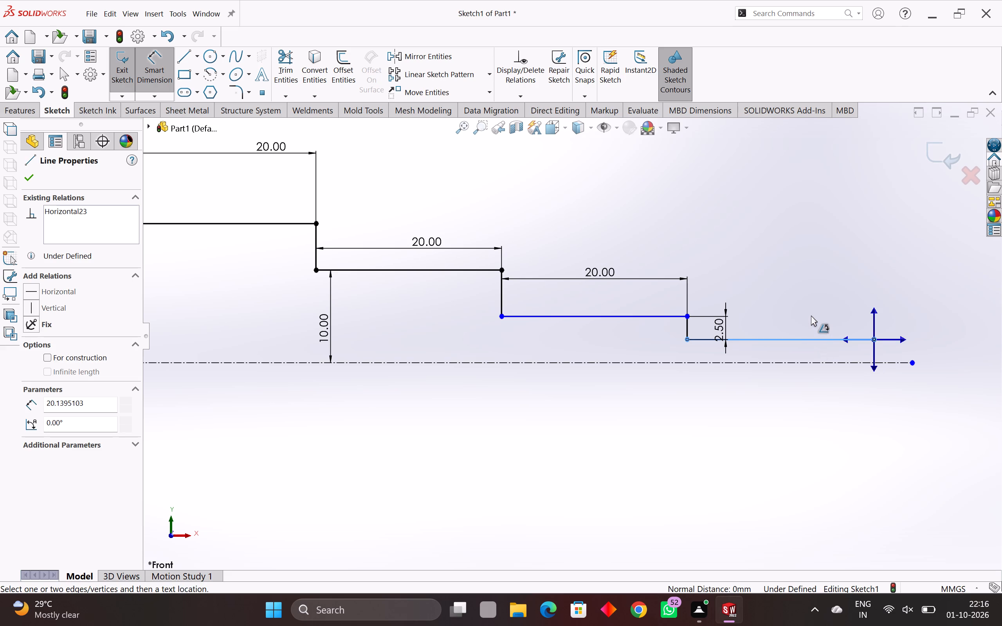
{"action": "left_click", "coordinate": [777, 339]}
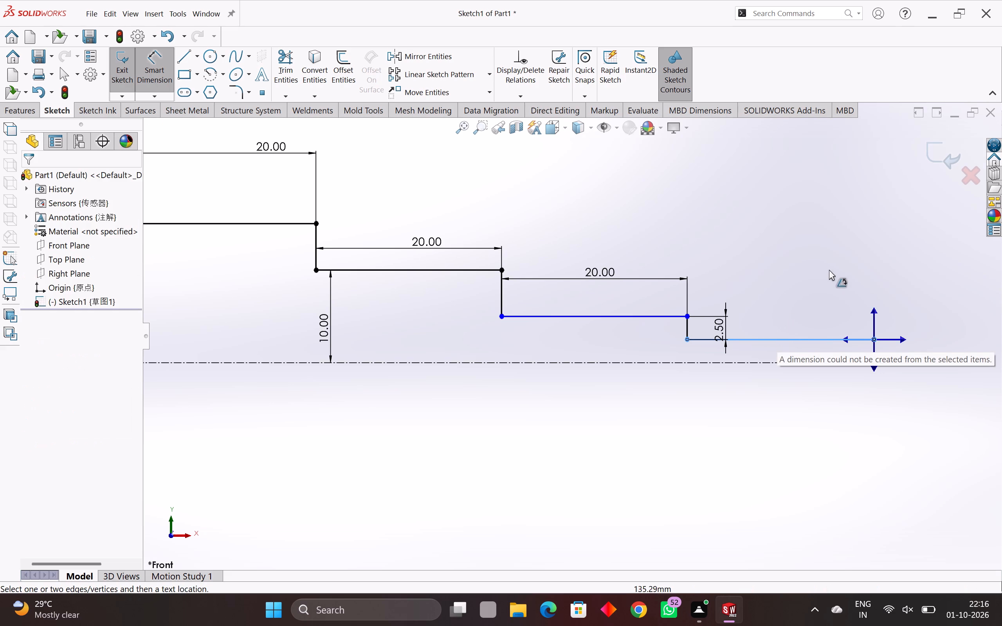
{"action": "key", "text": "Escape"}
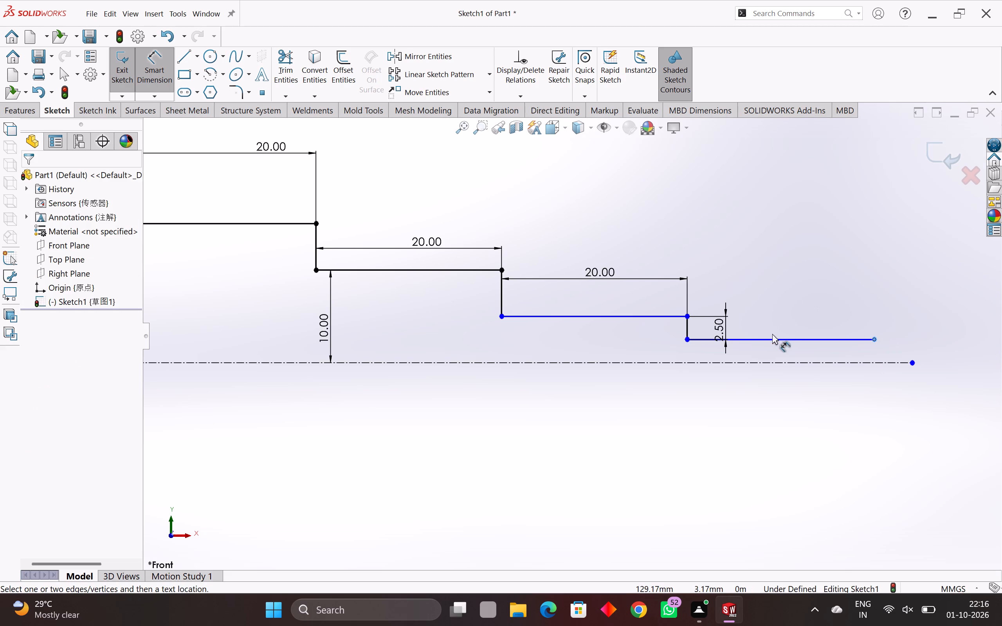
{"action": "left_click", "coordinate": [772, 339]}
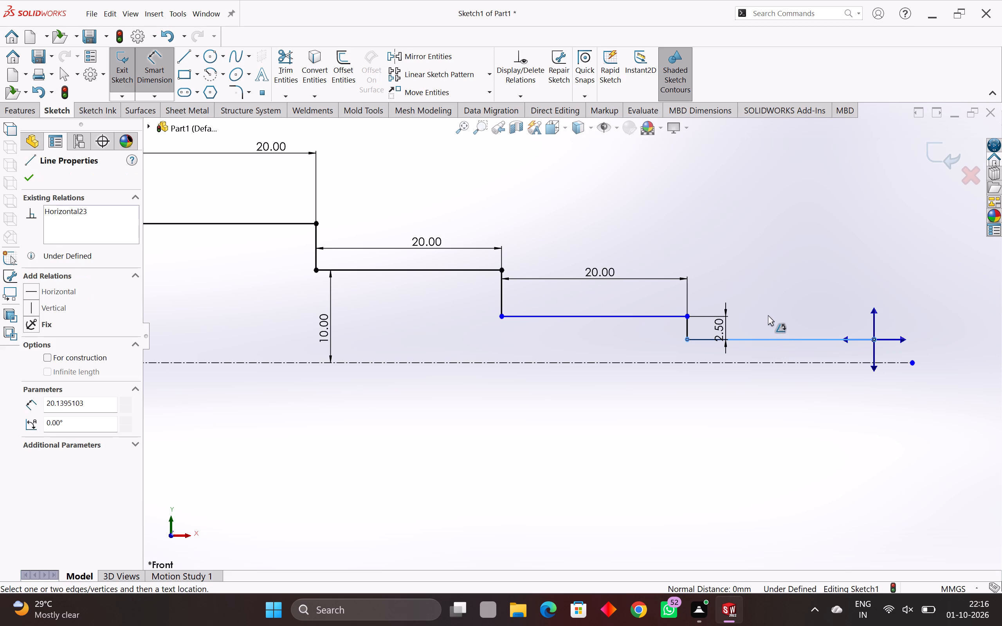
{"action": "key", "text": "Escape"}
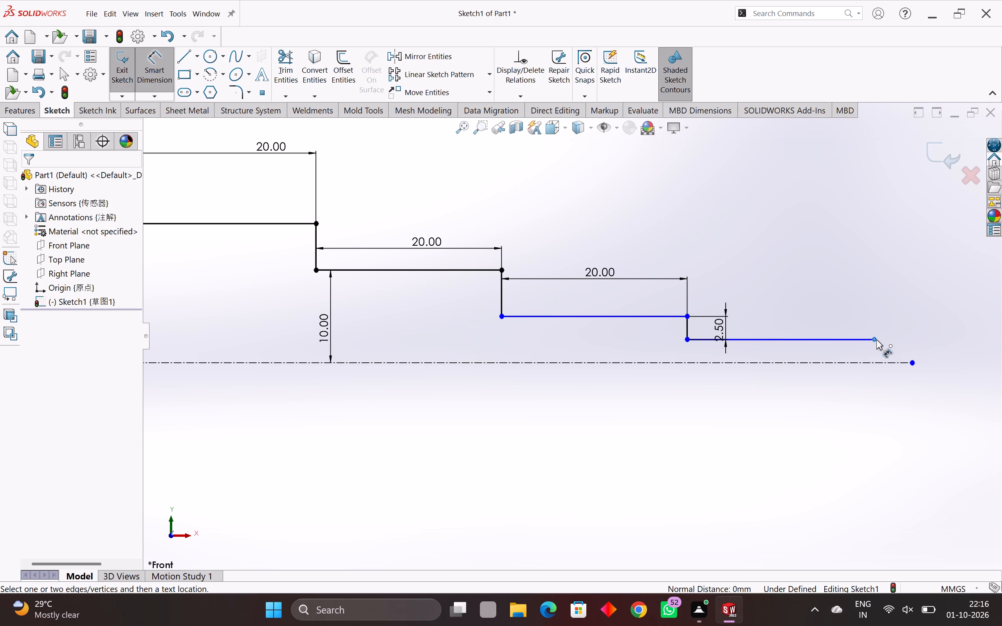
Dimension the sixth horizontal step line at 20 mm between its two endpoints.
{"action": "left_click", "coordinate": [874, 338]}
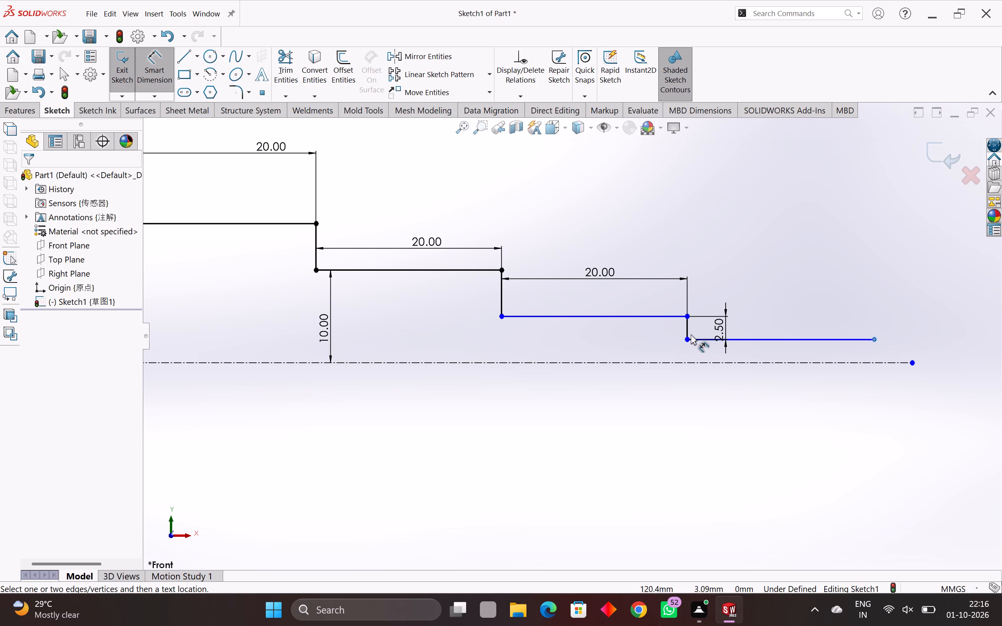
{"action": "left_click_drag", "start_coordinate": [687, 340], "coordinate": [708, 330]}
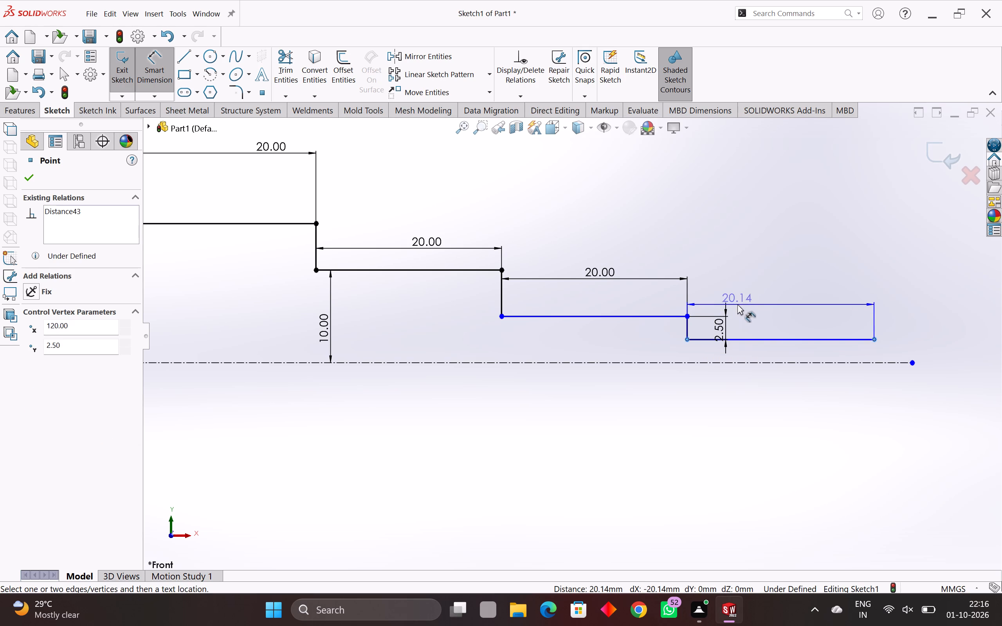
{"action": "left_click", "coordinate": [759, 293]}
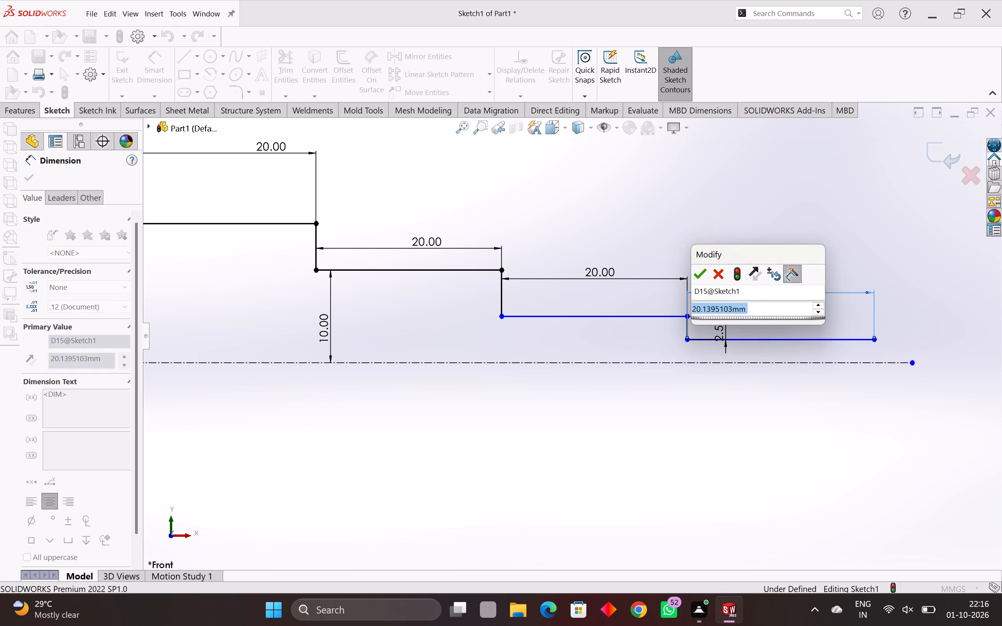
{"action": "type", "text": "20"}
{"action": "key", "text": "Return"}
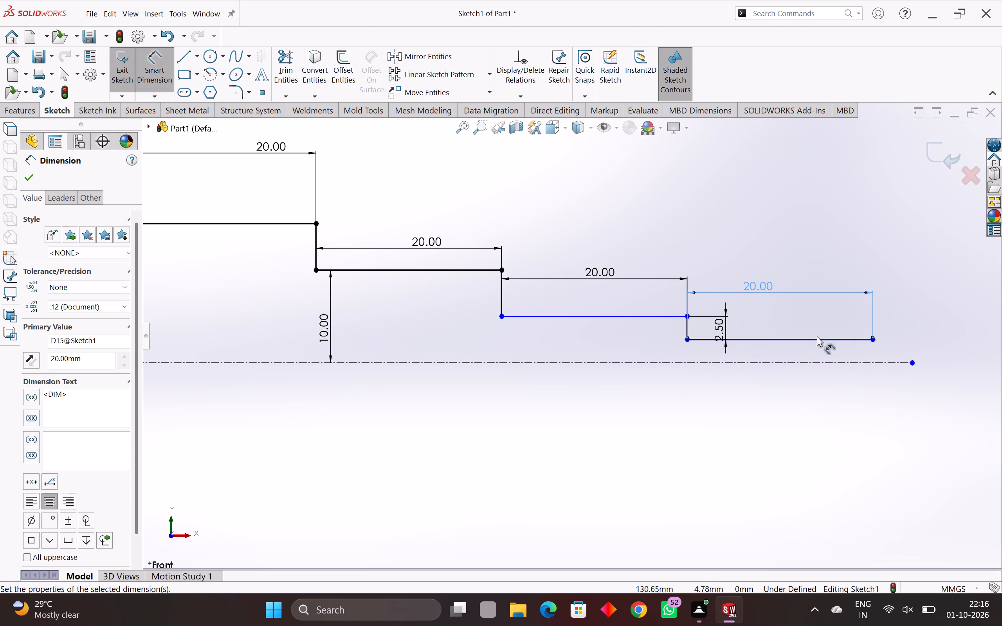
Sketch a vertical line about 2.5 mm long from the sixth step's free end down onto the horizontal centerline.
{"action": "scroll", "coordinate": [866, 331], "scroll_direction": "up", "scroll_amount": 3}
{"action": "scroll", "coordinate": [847, 358], "scroll_direction": "up", "scroll_amount": 3}
{"action": "scroll", "coordinate": [750, 333], "scroll_direction": "up", "scroll_amount": 7}
{"action": "scroll", "coordinate": [718, 333], "scroll_direction": "down", "scroll_amount": 8}
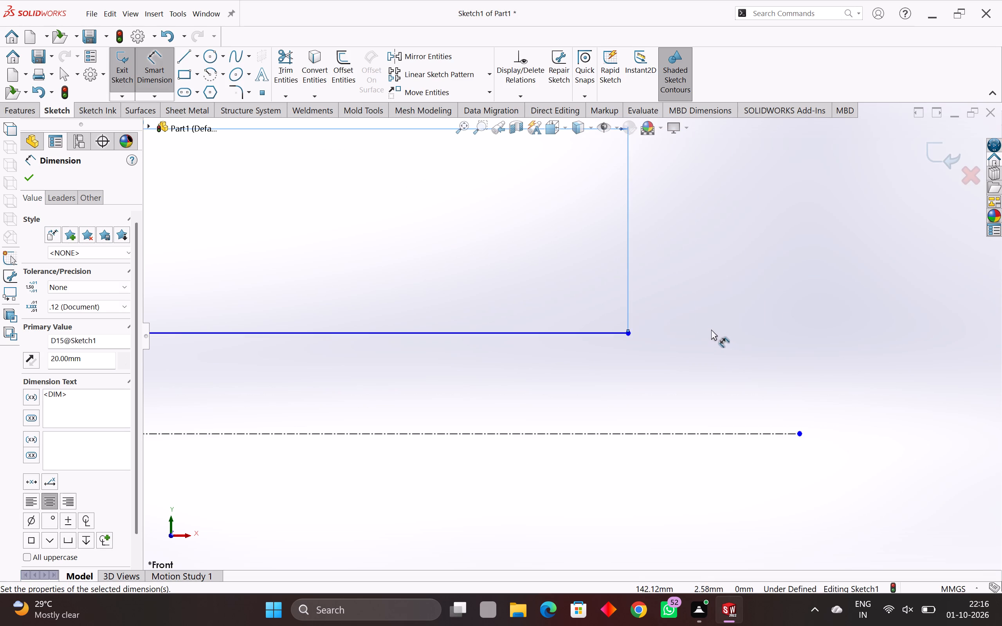
{"action": "scroll", "coordinate": [711, 329], "scroll_direction": "down", "scroll_amount": 1}
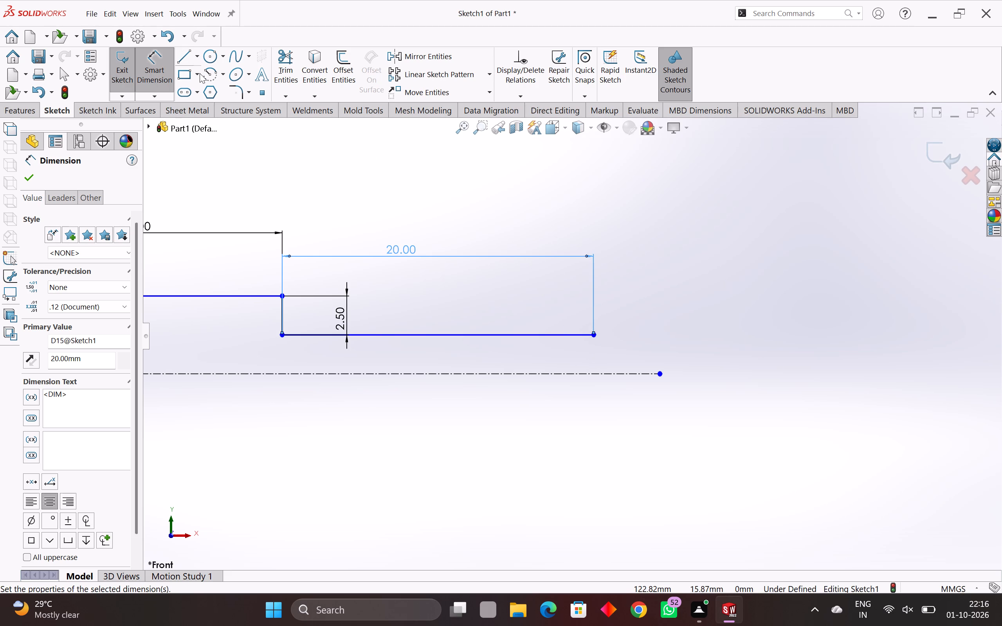
{"action": "left_click", "coordinate": [191, 56]}
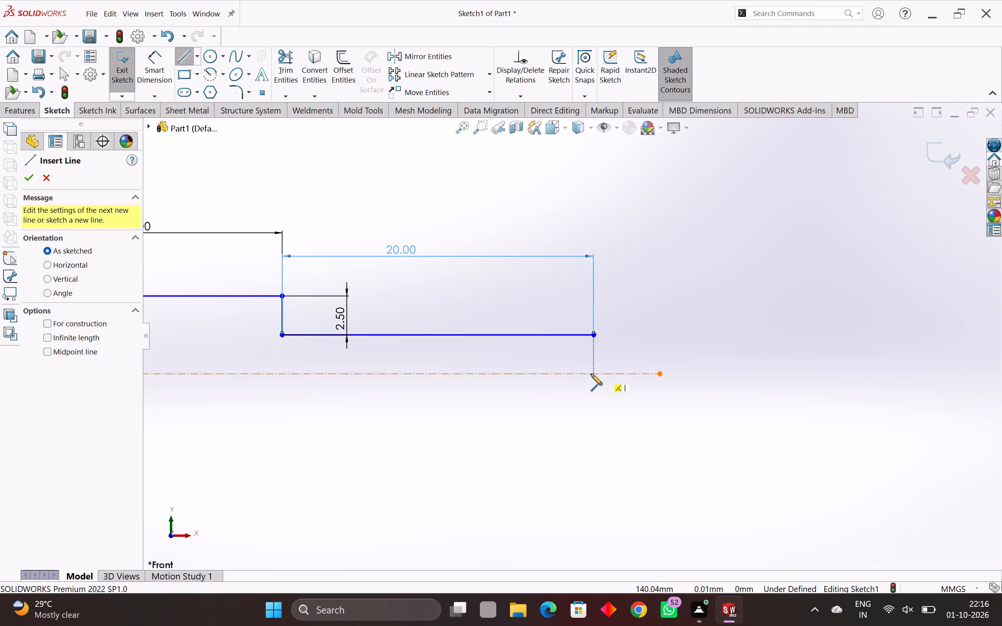
{"action": "left_click", "coordinate": [595, 336]}
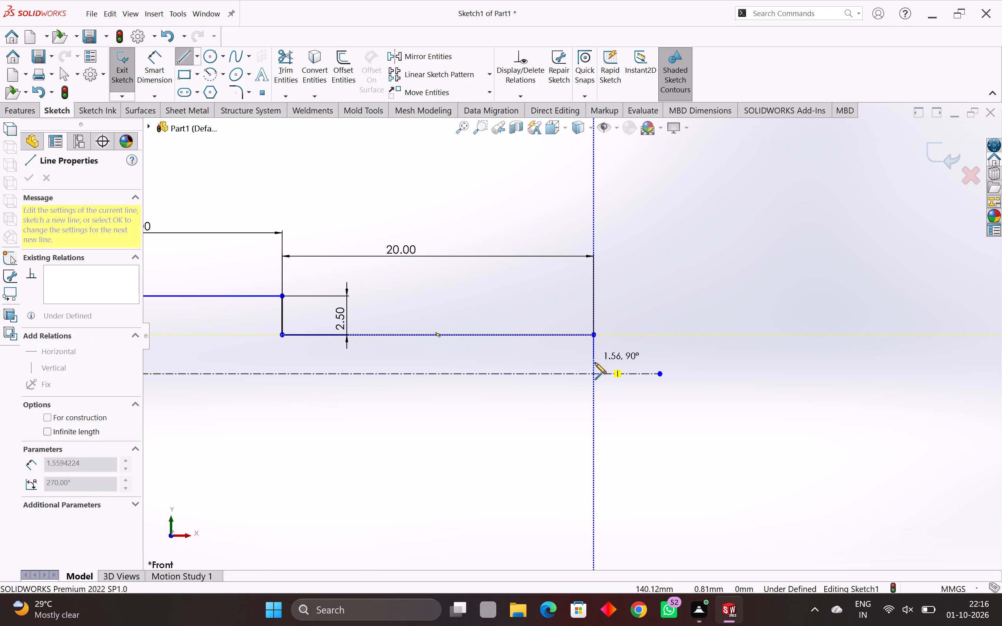
{"action": "left_click", "coordinate": [594, 372]}
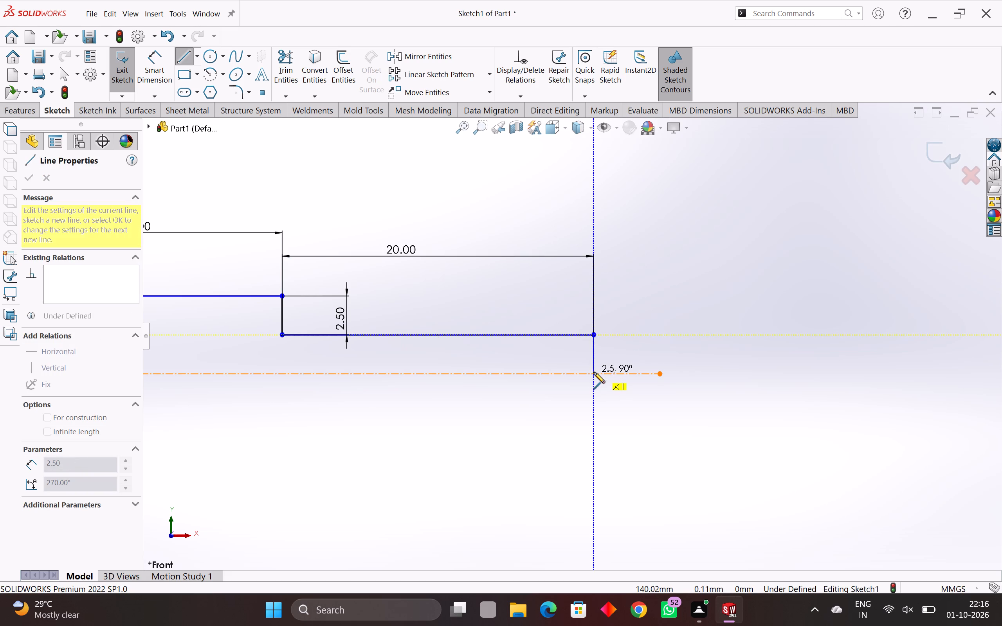
{"action": "key", "text": "Escape"}
{"action": "key", "text": "Escape"}
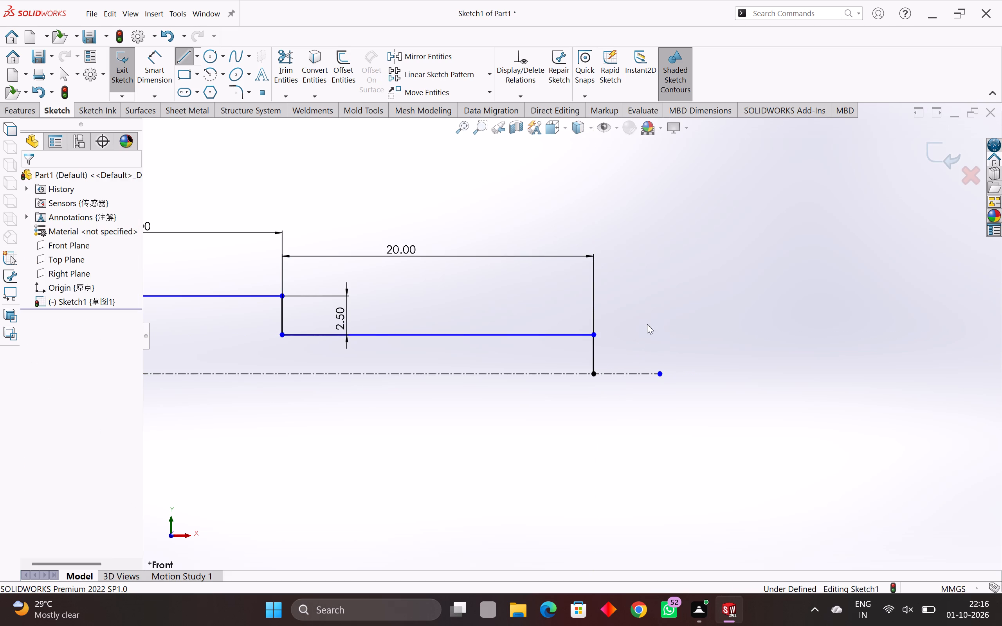
Examine the last steps of the profile and the 2.5 mm height dimension near the centerline's outer end.
{"action": "scroll", "coordinate": [611, 345], "scroll_direction": "down", "scroll_amount": 3}
{"action": "scroll", "coordinate": [504, 351], "scroll_direction": "down", "scroll_amount": 2}
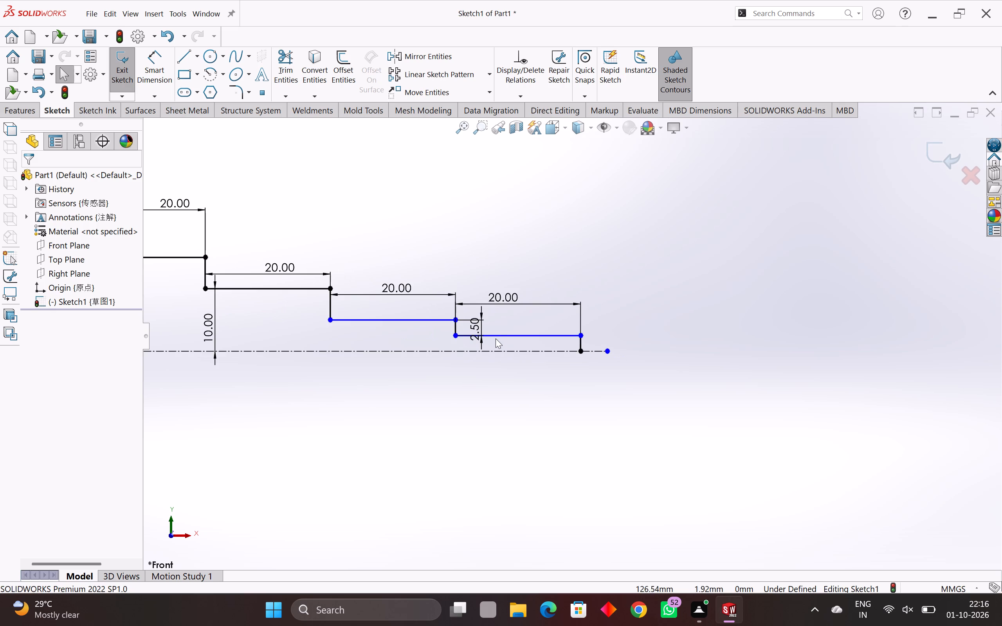
{"action": "scroll", "coordinate": [493, 335], "scroll_direction": "down", "scroll_amount": 2}
{"action": "left_click", "coordinate": [499, 325]}
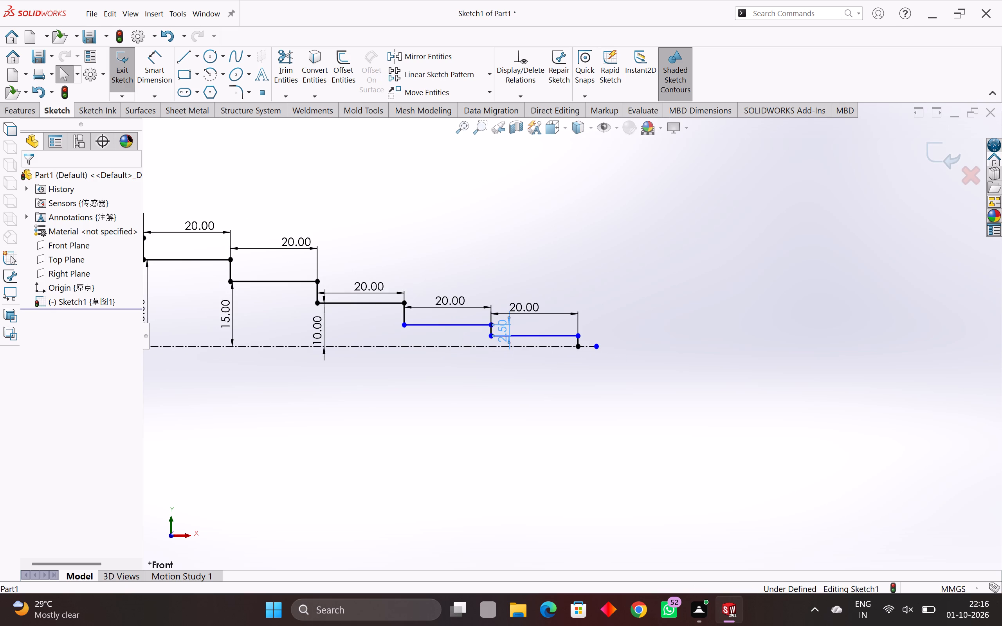
{"action": "scroll", "coordinate": [509, 334], "scroll_direction": "down", "scroll_amount": 4}
{"action": "scroll", "coordinate": [526, 336], "scroll_direction": "up", "scroll_amount": 4}
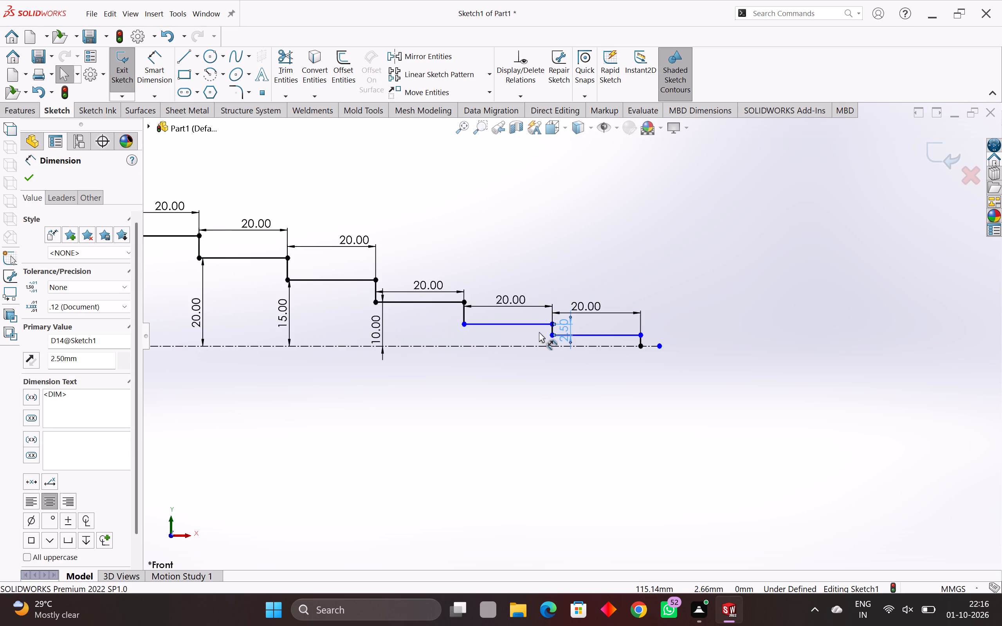
{"action": "scroll", "coordinate": [546, 329], "scroll_direction": "up", "scroll_amount": 4}
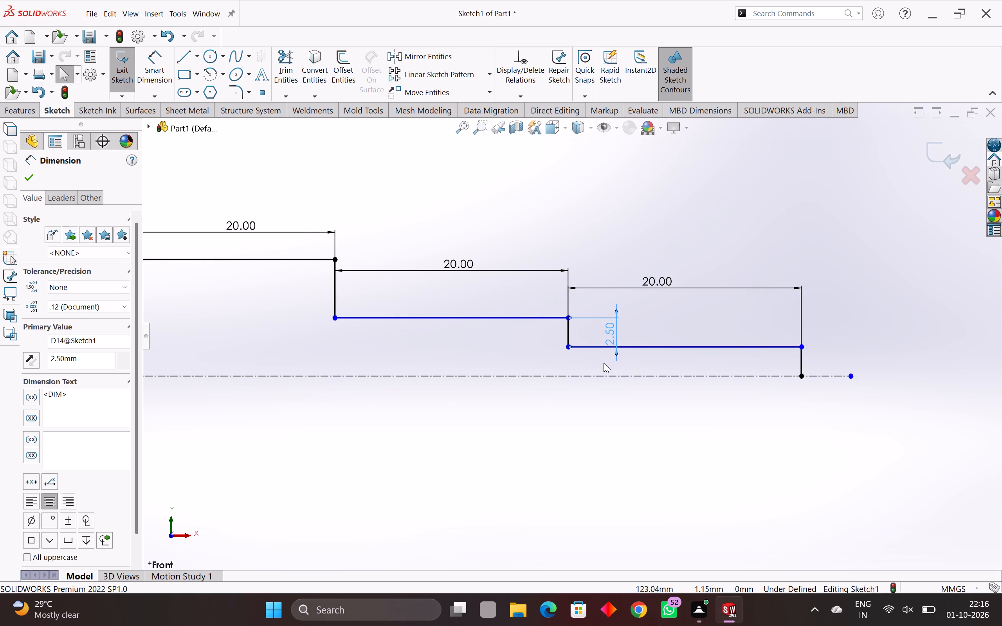
{"action": "key", "text": "Escape"}
{"action": "key", "text": "Escape"}
Select the whole profile with its centerlines and apply Fully Define Sketch, calculating the missing dimensions with the origin as datum.
{"action": "scroll", "coordinate": [604, 363], "scroll_direction": "down", "scroll_amount": 4}
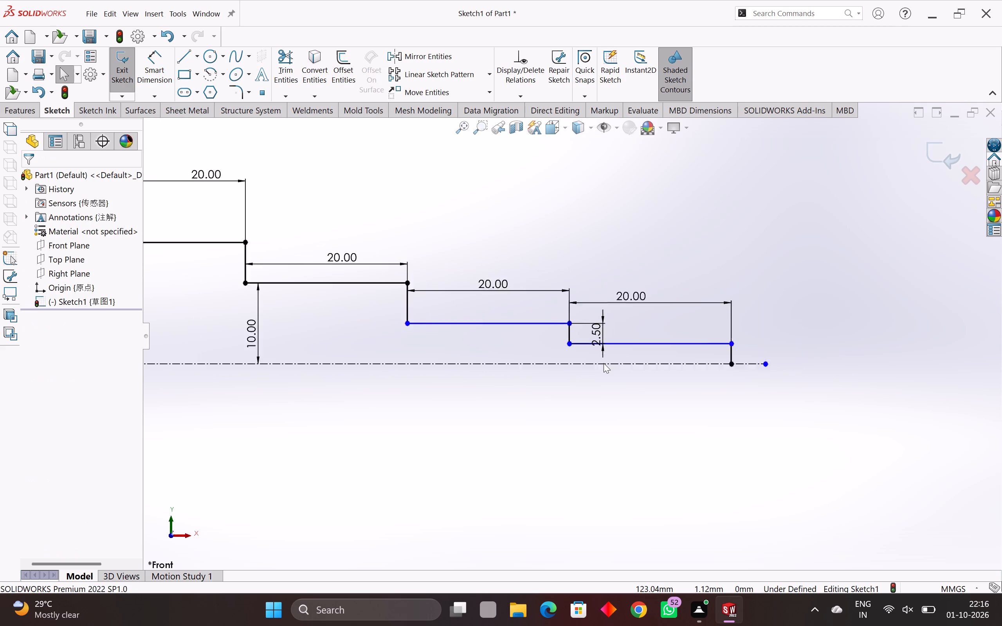
{"action": "scroll", "coordinate": [605, 362], "scroll_direction": "down", "scroll_amount": 3}
{"action": "scroll", "coordinate": [575, 349], "scroll_direction": "down", "scroll_amount": 2}
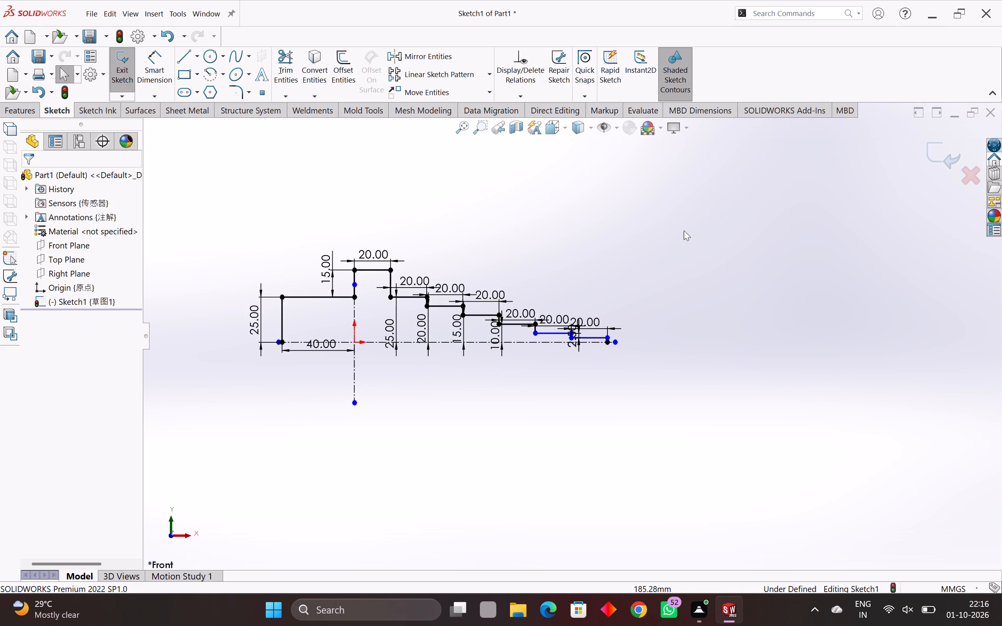
{"action": "left_click_drag", "start_coordinate": [649, 203], "coordinate": [241, 459]}
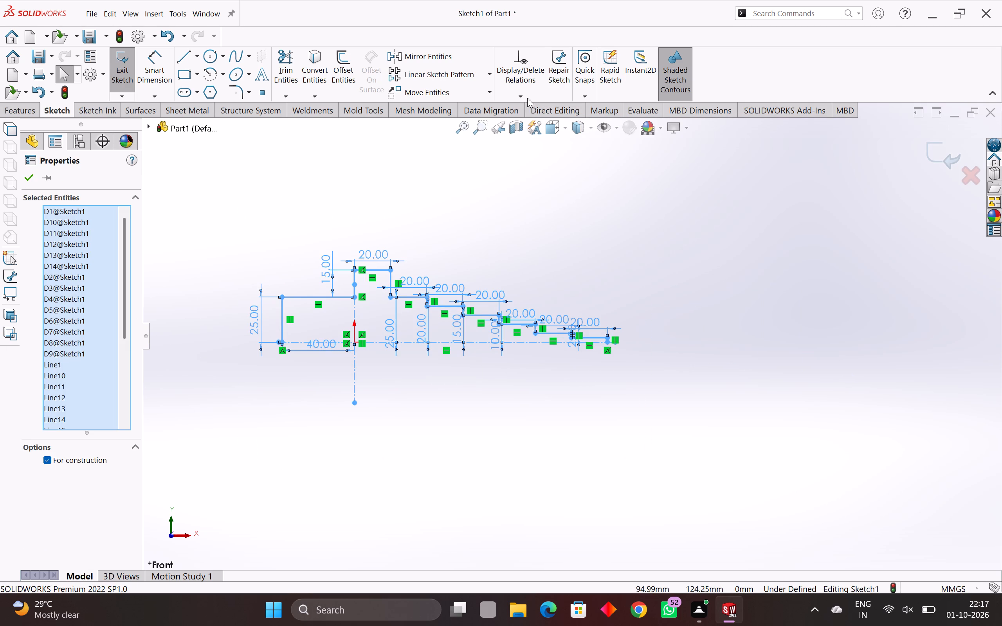
{"action": "left_click", "coordinate": [527, 98]}
{"action": "left_click", "coordinate": [537, 151]}
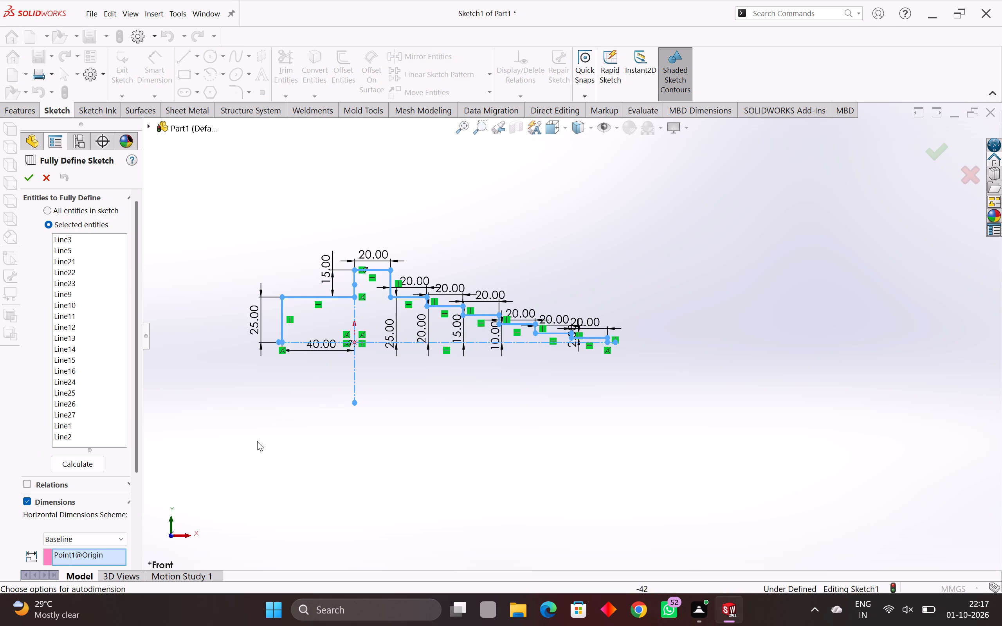
{"action": "left_click", "coordinate": [90, 462]}
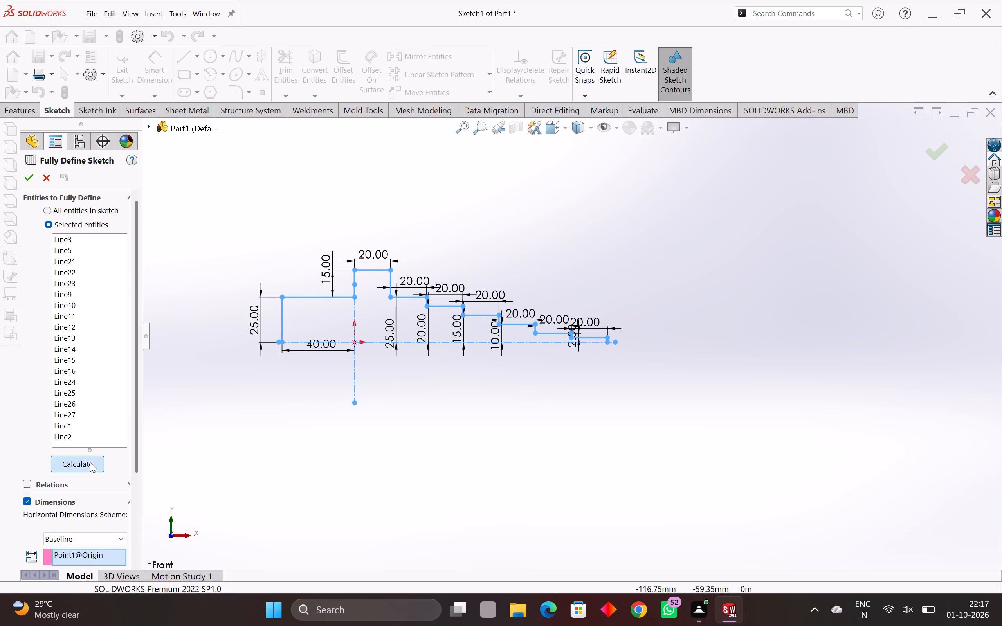
{"action": "scroll", "coordinate": [384, 340], "scroll_direction": "up", "scroll_amount": 4}
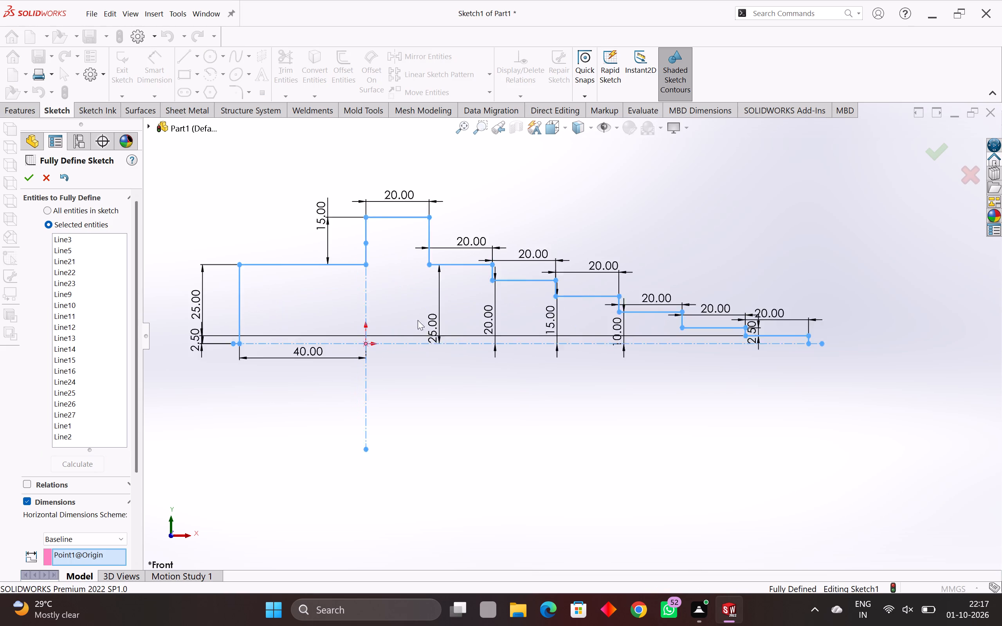
{"action": "scroll", "coordinate": [435, 308], "scroll_direction": "up", "scroll_amount": 4}
{"action": "scroll", "coordinate": [480, 320], "scroll_direction": "down", "scroll_amount": 4}
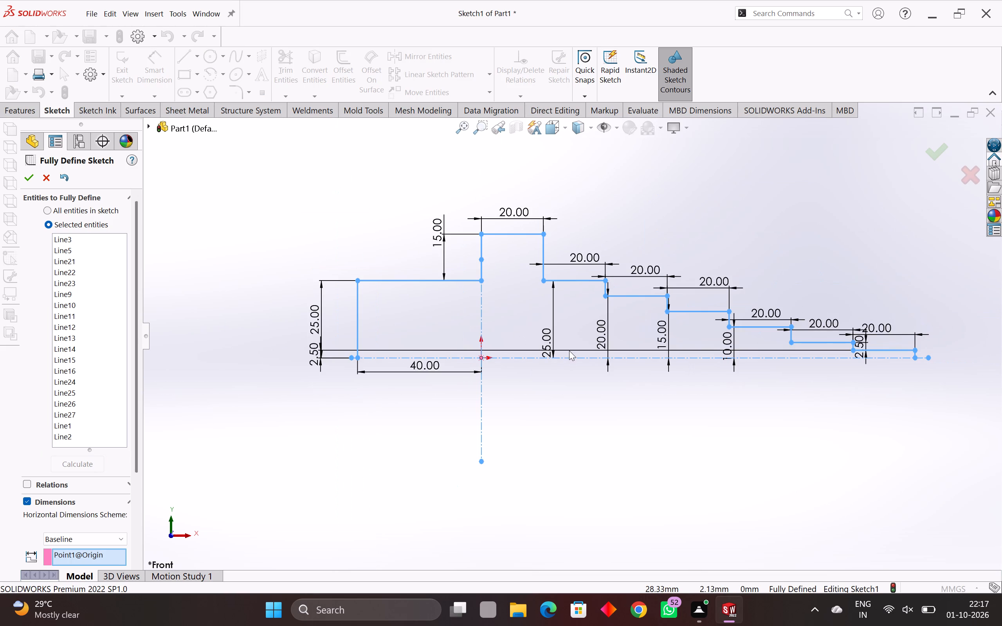
{"action": "left_click", "coordinate": [30, 172]}
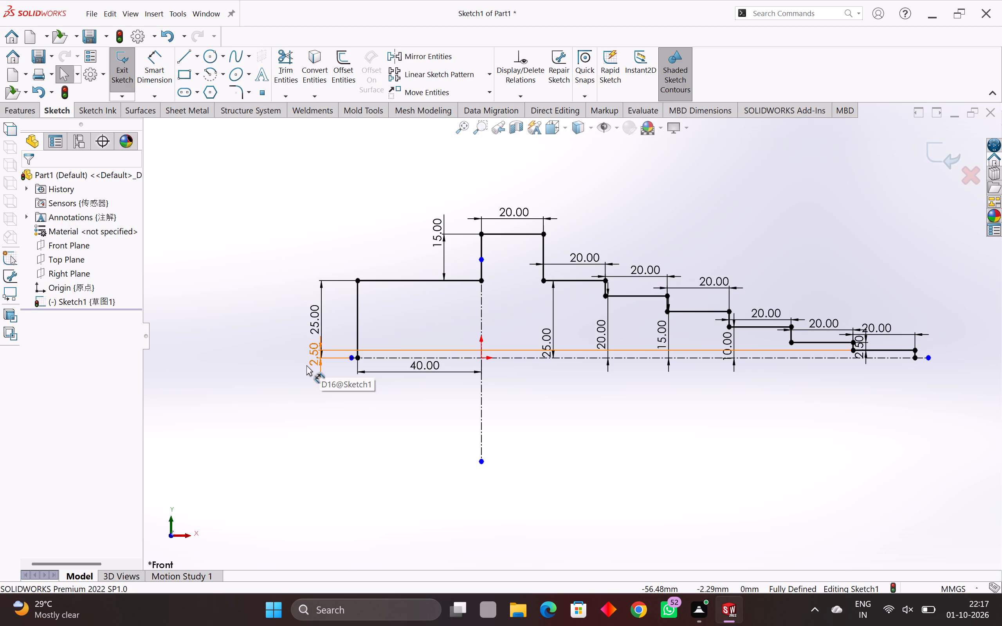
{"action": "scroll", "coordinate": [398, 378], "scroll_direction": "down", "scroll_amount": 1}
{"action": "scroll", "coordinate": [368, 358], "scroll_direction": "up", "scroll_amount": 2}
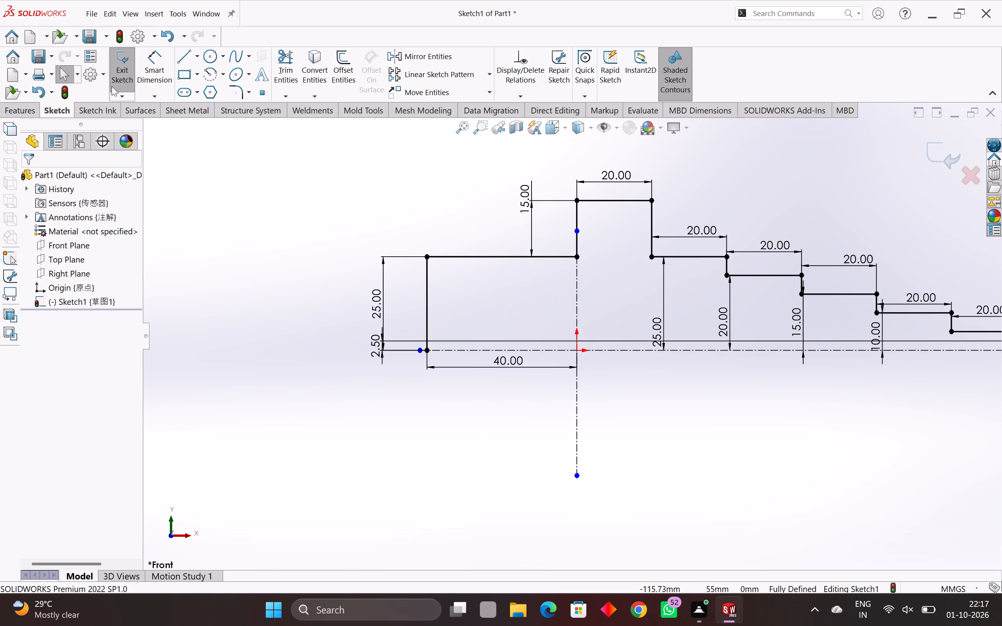
Exit the stepped profile sketch.
{"action": "left_click", "coordinate": [129, 71]}
{"action": "left_click", "coordinate": [30, 106]}
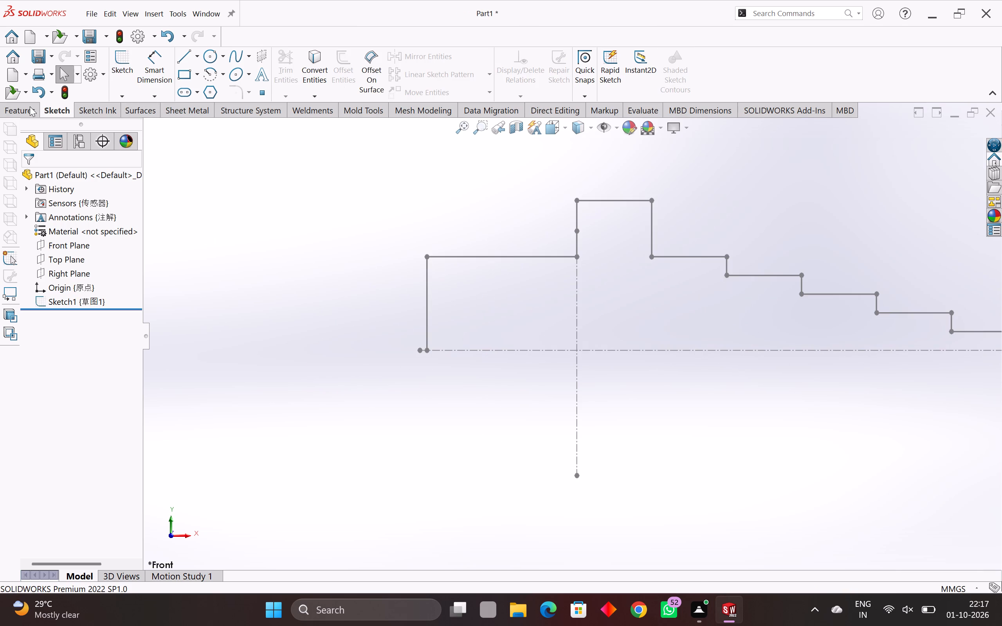
{"action": "middle_click_drag", "start_coordinate": [690, 396], "coordinate": [683, 398]}
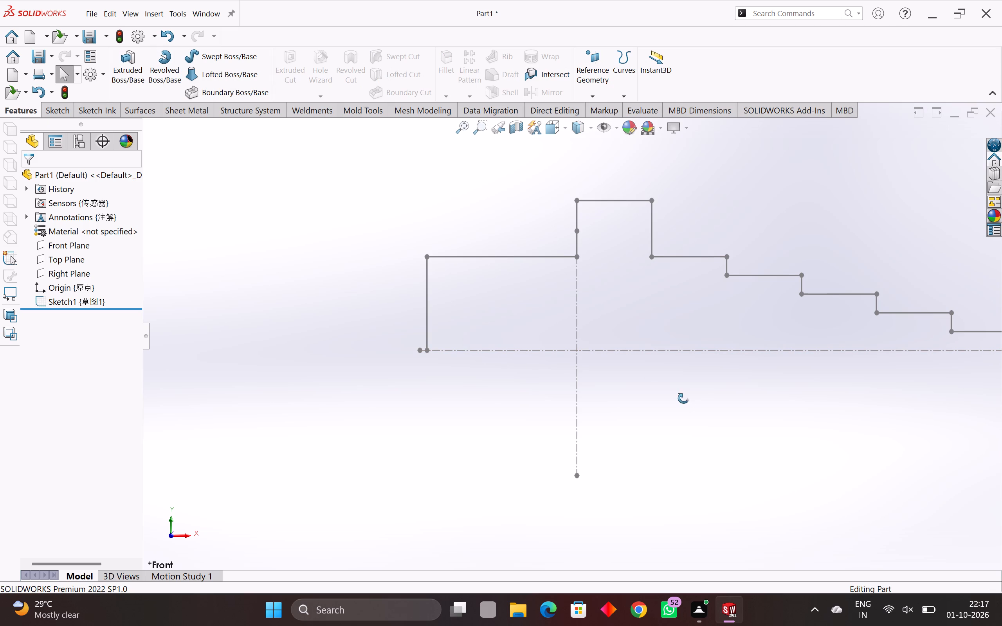
{"action": "middle_click_drag", "start_coordinate": [683, 398], "coordinate": [627, 452]}
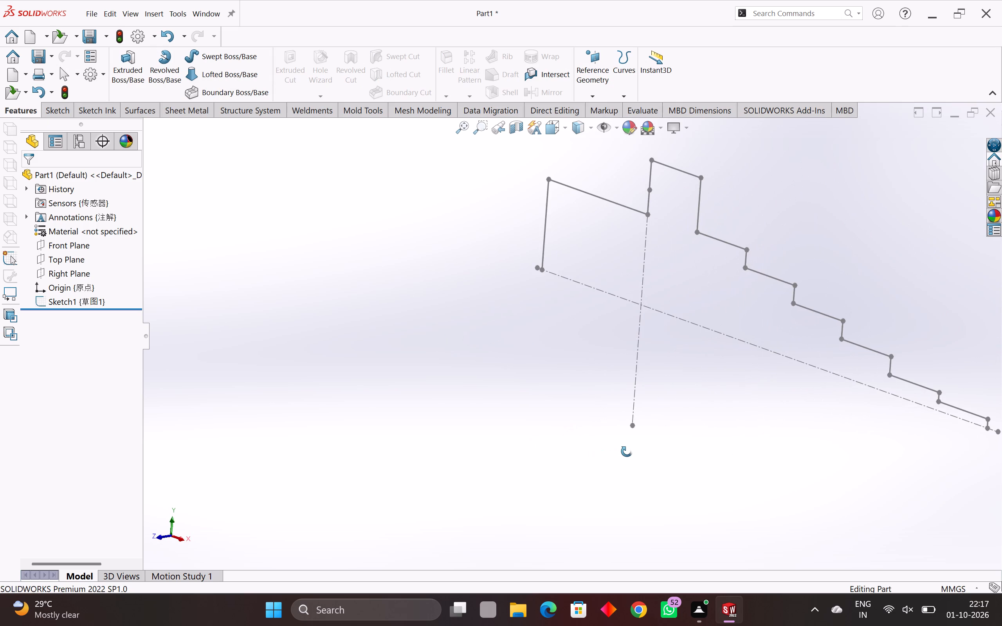
{"action": "middle_click_drag", "start_coordinate": [627, 452], "coordinate": [622, 445]}
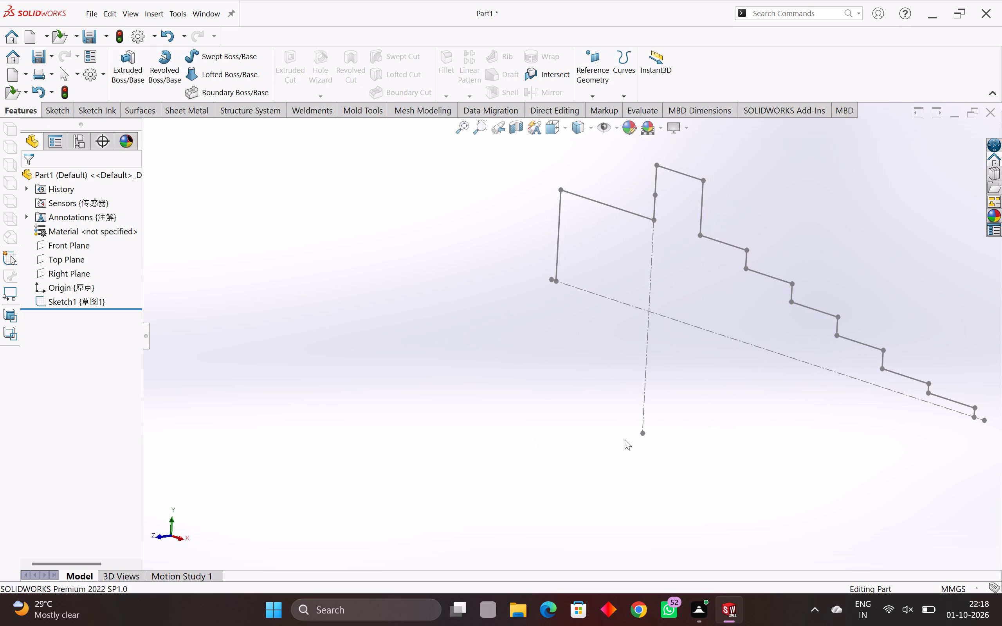
{"action": "scroll", "coordinate": [625, 438], "scroll_direction": "down", "scroll_amount": 2}
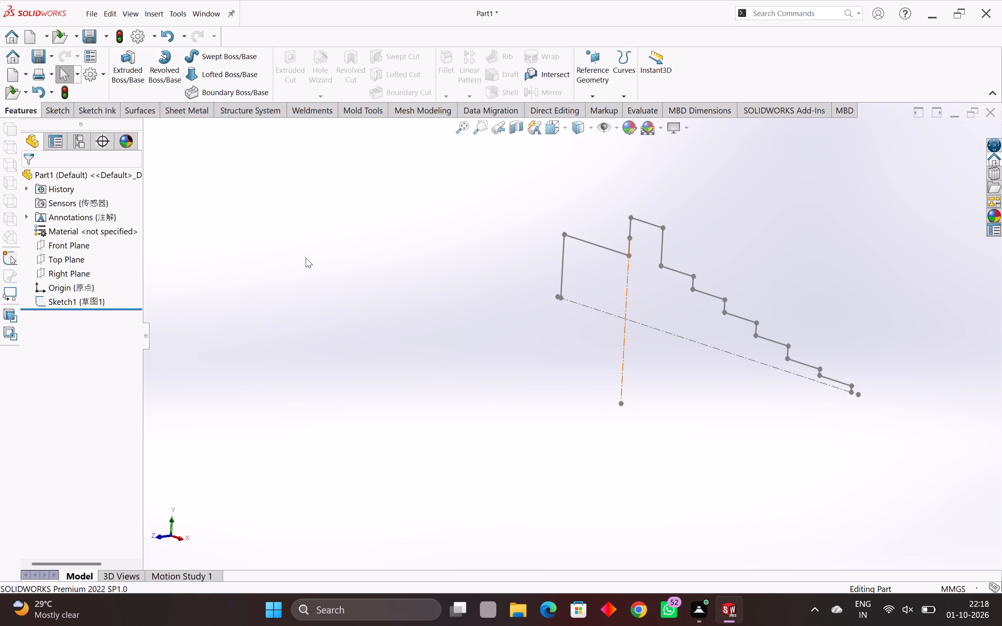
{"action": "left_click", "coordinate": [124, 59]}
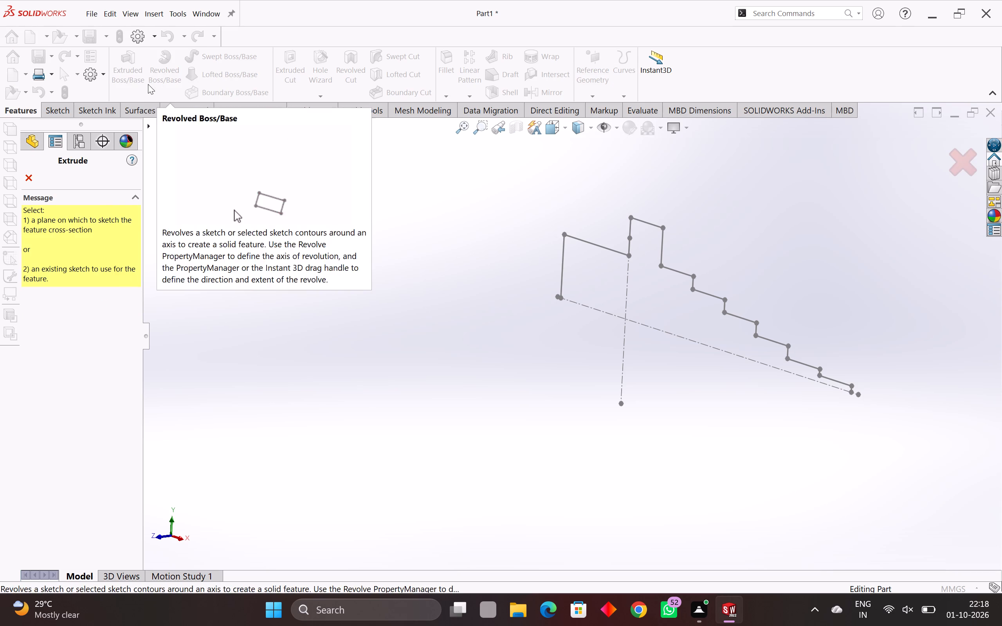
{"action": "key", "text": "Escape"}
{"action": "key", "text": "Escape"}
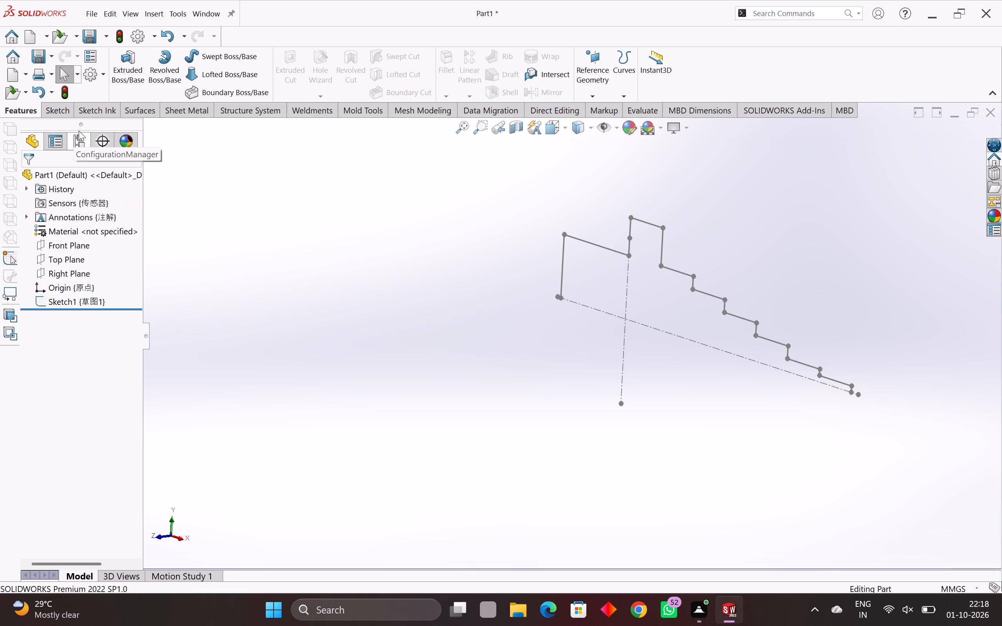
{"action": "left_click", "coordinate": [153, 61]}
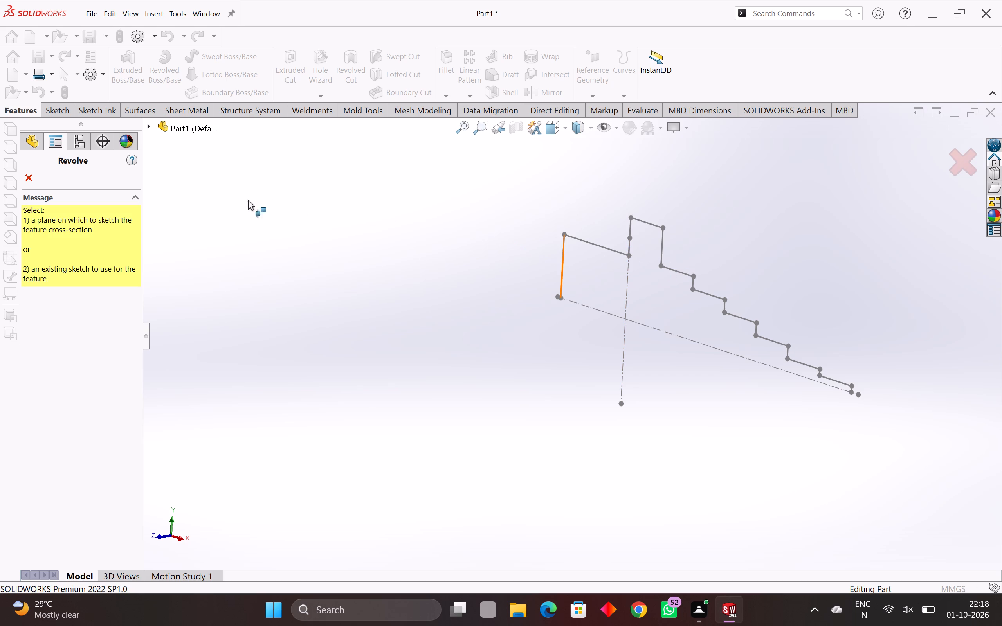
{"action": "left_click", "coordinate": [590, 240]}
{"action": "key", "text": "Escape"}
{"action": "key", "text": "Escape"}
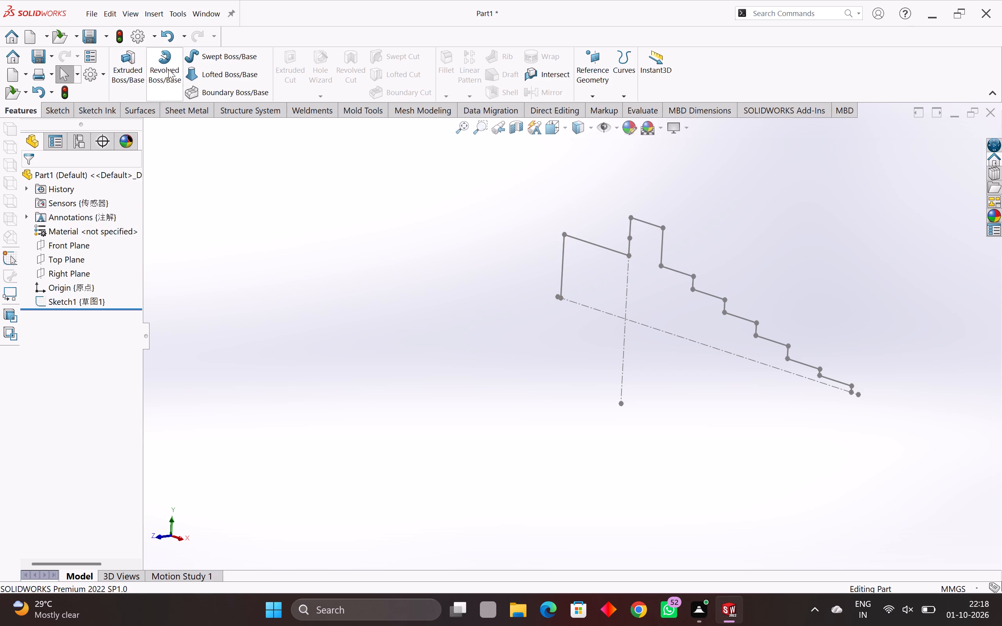
Revolve the stepped profile 360 degrees about its 25 mm vertical end line, accepting automatic closing of the open sketch.
{"action": "left_click", "coordinate": [166, 65]}
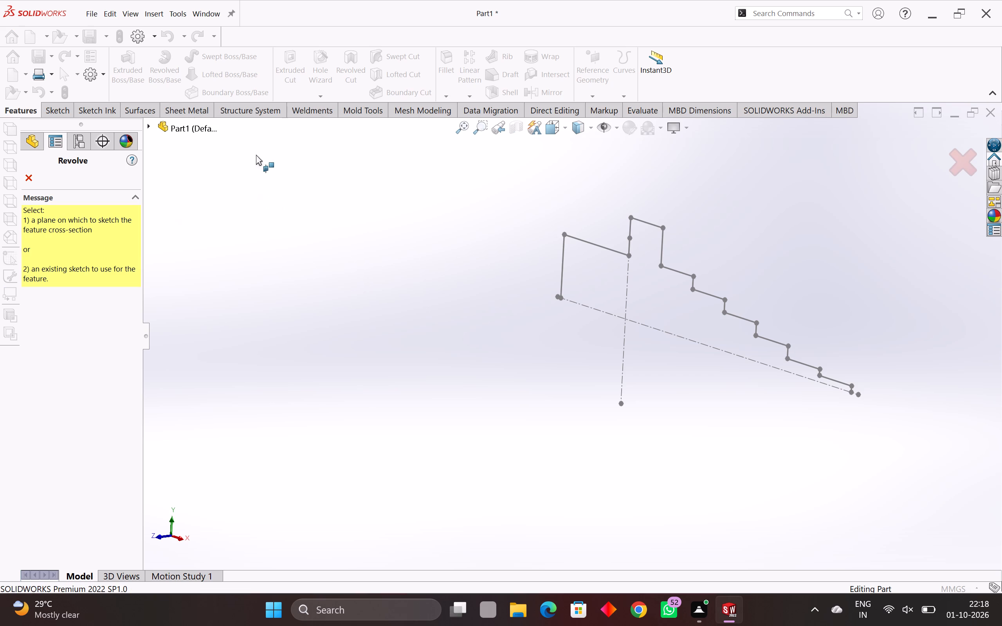
{"action": "left_click", "coordinate": [563, 268]}
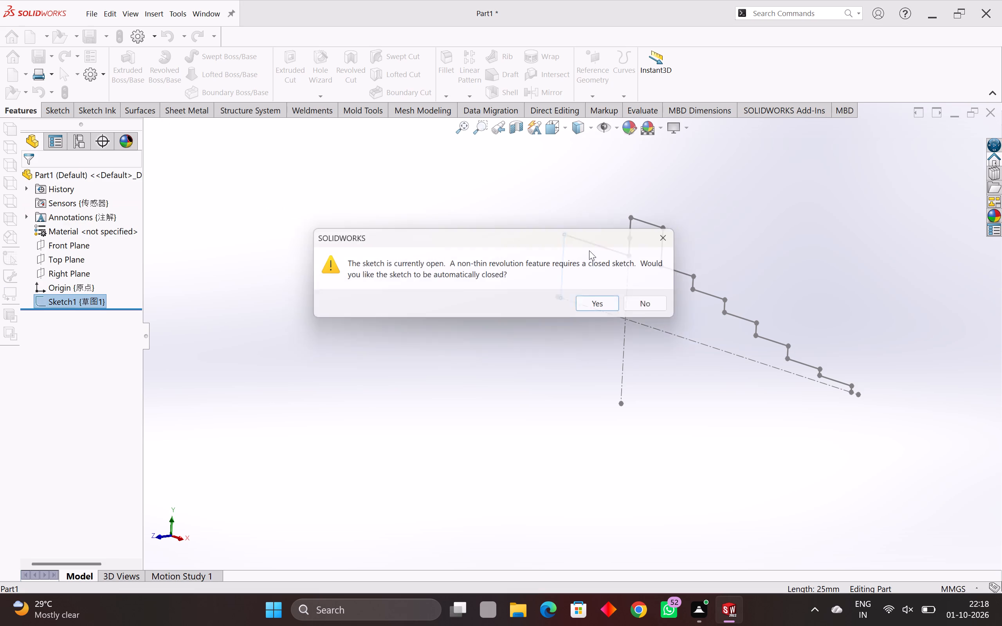
{"action": "left_click", "coordinate": [596, 311]}
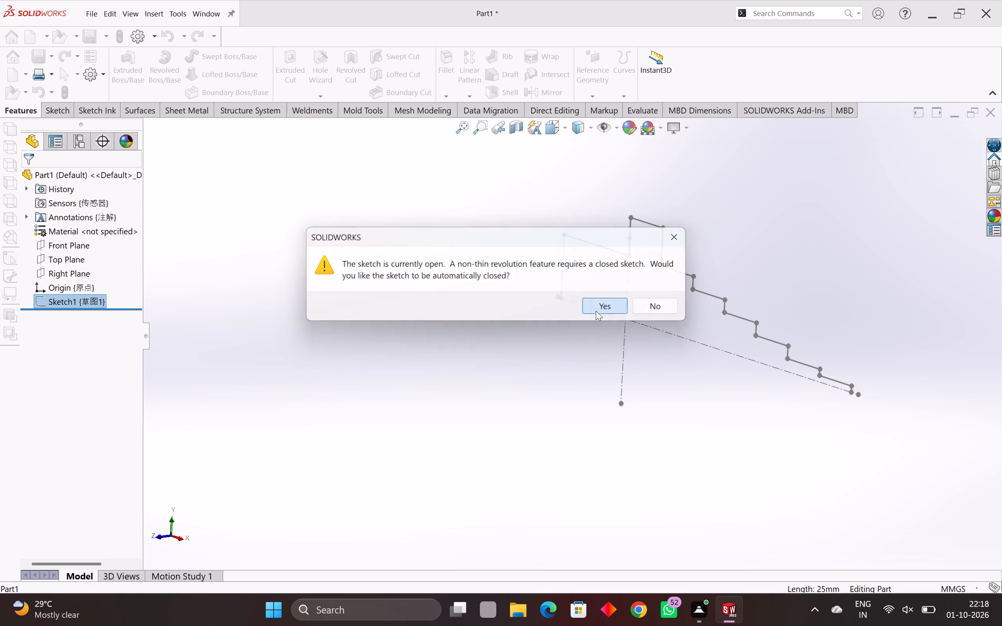
{"action": "scroll", "coordinate": [617, 293], "scroll_direction": "down", "scroll_amount": 3}
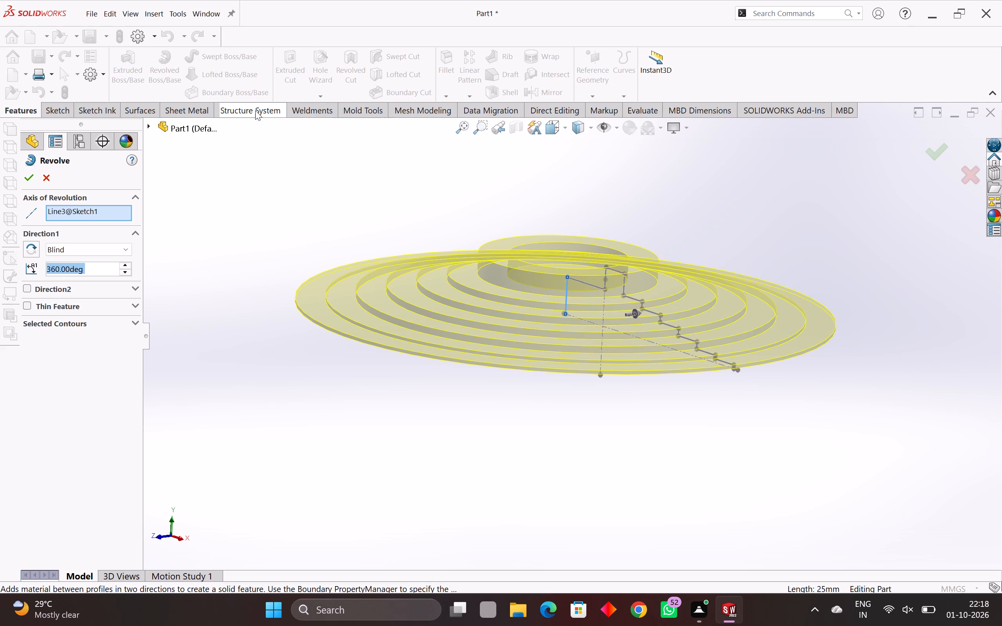
{"action": "middle_click_drag", "start_coordinate": [214, 414], "coordinate": [214, 434]}
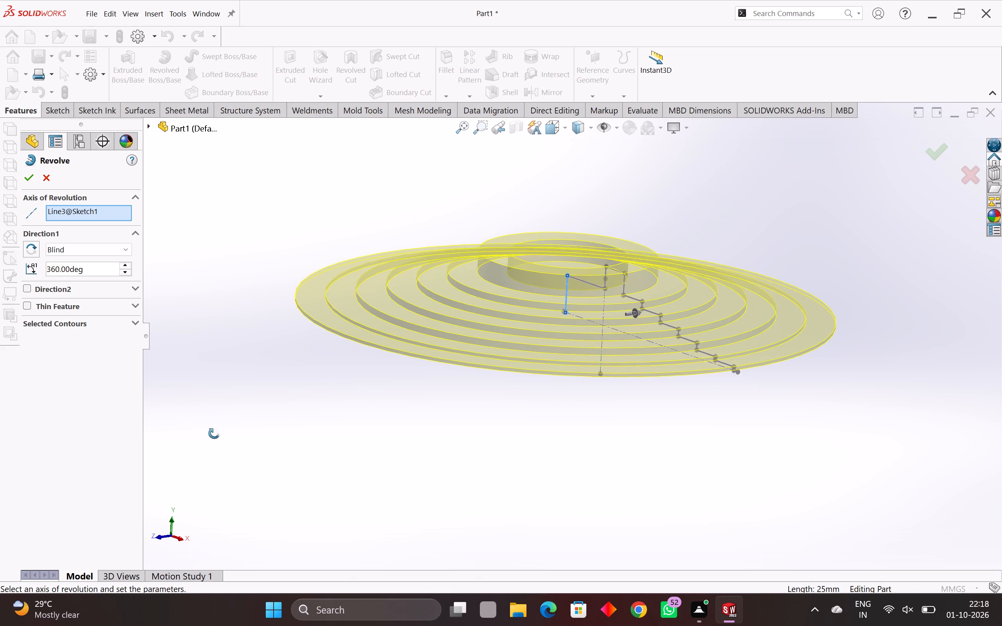
{"action": "middle_click_drag", "start_coordinate": [214, 434], "coordinate": [262, 467]}
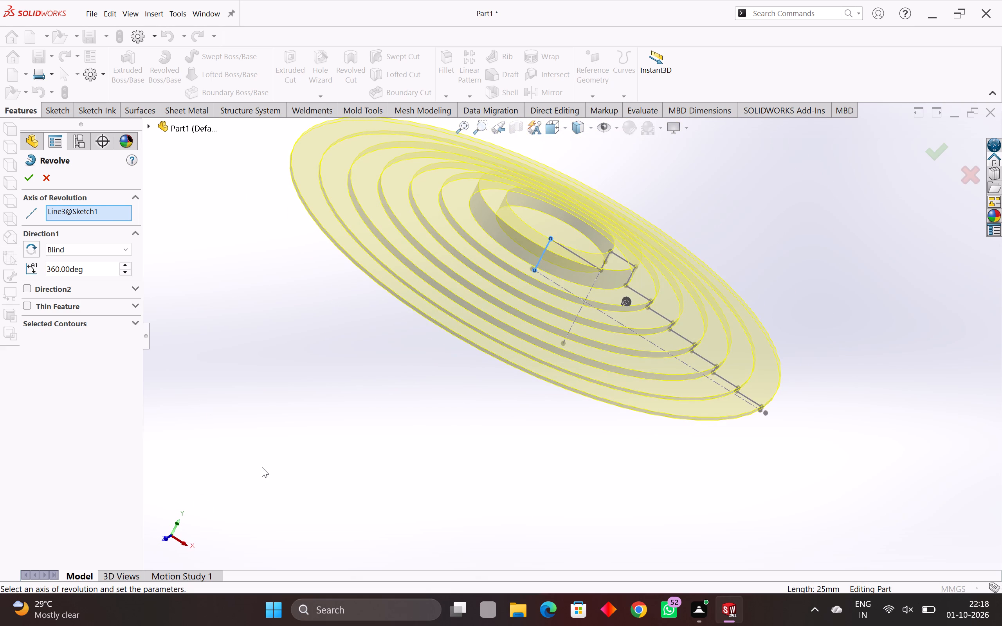
{"action": "key", "text": "Return"}
{"action": "middle_click_drag", "start_coordinate": [444, 398], "coordinate": [366, 478]}
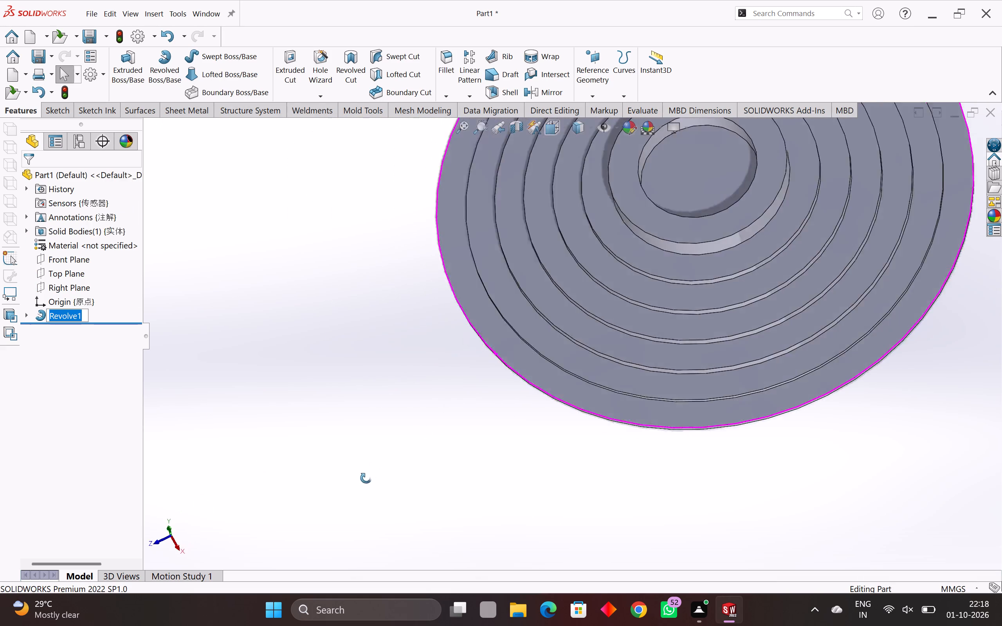
{"action": "middle_click_drag", "start_coordinate": [366, 478], "coordinate": [337, 495]}
{"action": "scroll", "coordinate": [337, 495], "scroll_direction": "down", "scroll_amount": 1}
{"action": "middle_click_drag", "start_coordinate": [618, 418], "coordinate": [520, 446]}
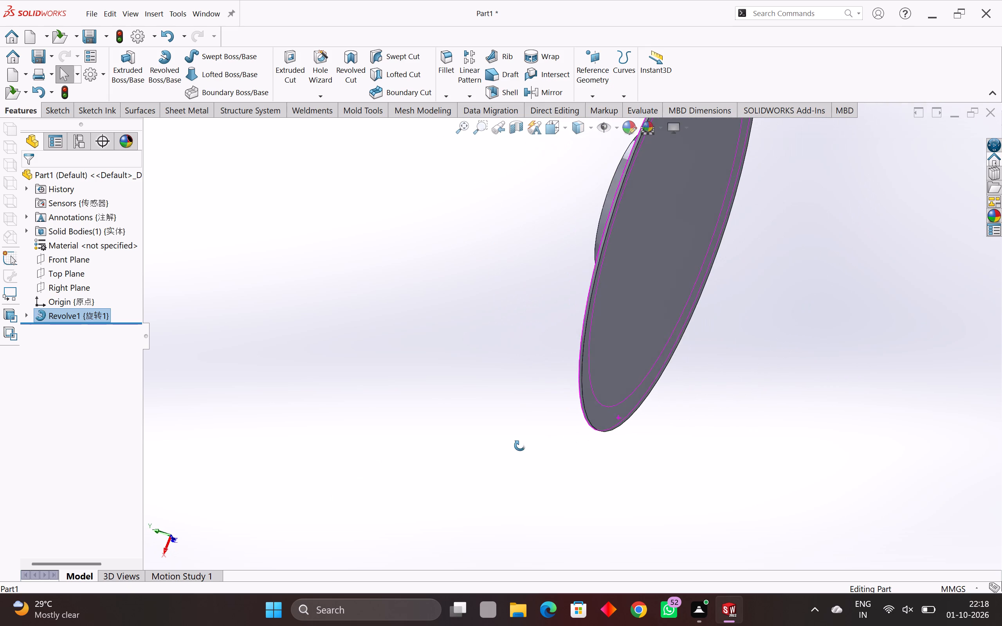
{"action": "middle_click_drag", "start_coordinate": [520, 446], "coordinate": [510, 469]}
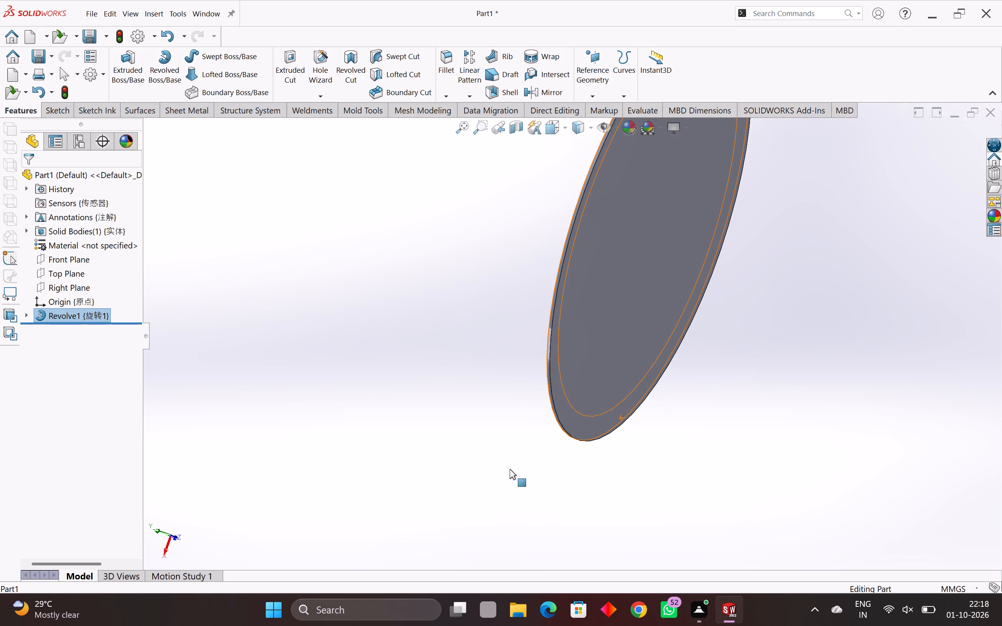
Undo the revolve and go back to editing the profile sketch.
{"action": "key", "text": "ctrl+z"}
{"action": "key", "text": "ctrl+z"}
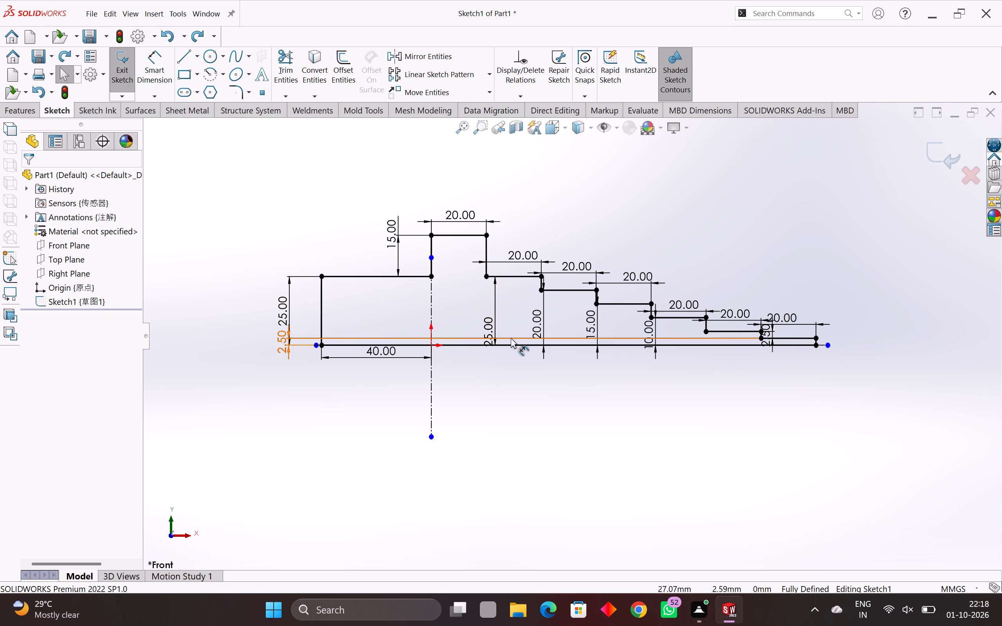
Extend the horizontal centerline's endpoint beyond the 25 mm end line to about 64 mm from the origin.
{"action": "scroll", "coordinate": [517, 338], "scroll_direction": "up", "scroll_amount": 2}
{"action": "scroll", "coordinate": [486, 352], "scroll_direction": "up", "scroll_amount": 3}
{"action": "scroll", "coordinate": [486, 351], "scroll_direction": "down", "scroll_amount": 3}
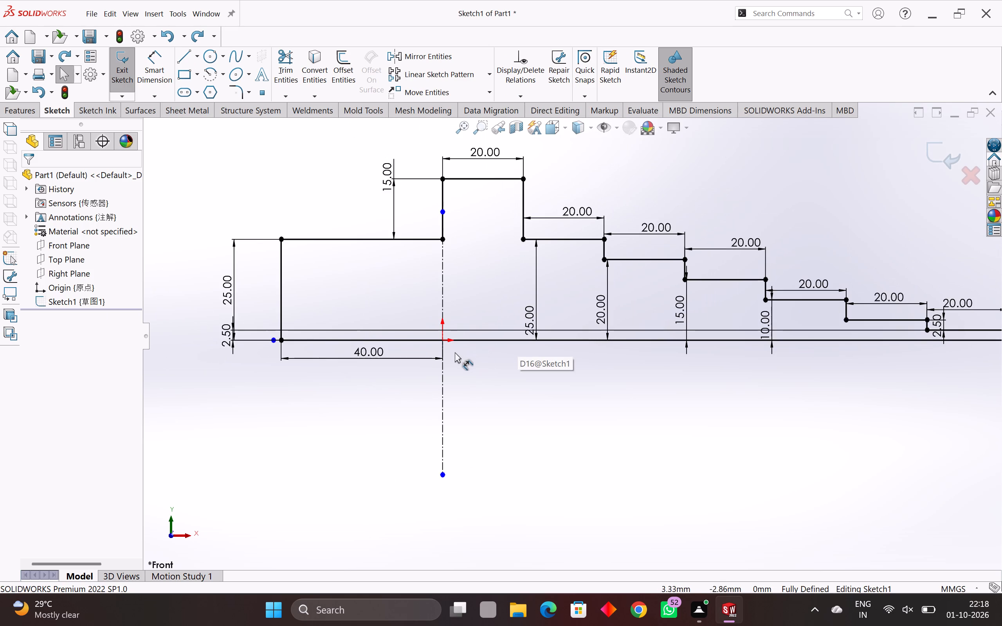
{"action": "scroll", "coordinate": [451, 352], "scroll_direction": "up", "scroll_amount": 3}
{"action": "scroll", "coordinate": [443, 349], "scroll_direction": "down", "scroll_amount": 3}
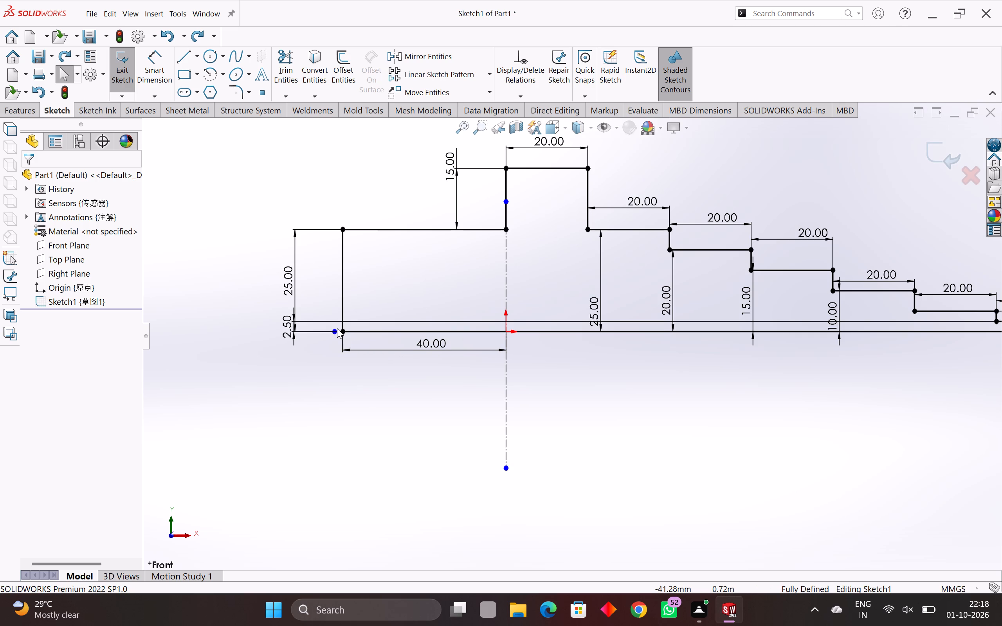
{"action": "scroll", "coordinate": [346, 340], "scroll_direction": "up", "scroll_amount": 4}
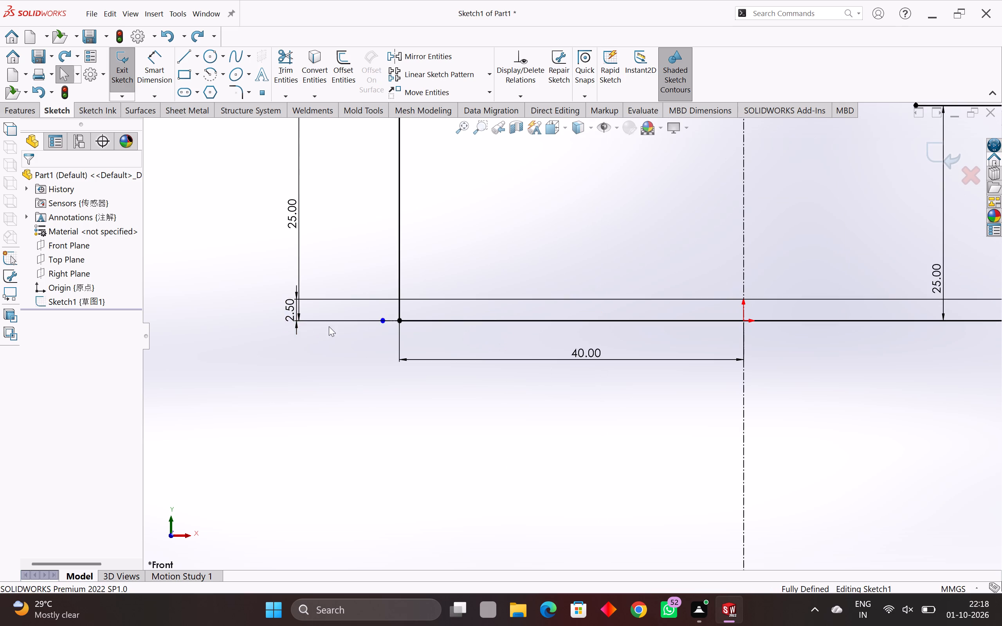
{"action": "scroll", "coordinate": [388, 318], "scroll_direction": "up", "scroll_amount": 4}
{"action": "scroll", "coordinate": [480, 315], "scroll_direction": "up", "scroll_amount": 4}
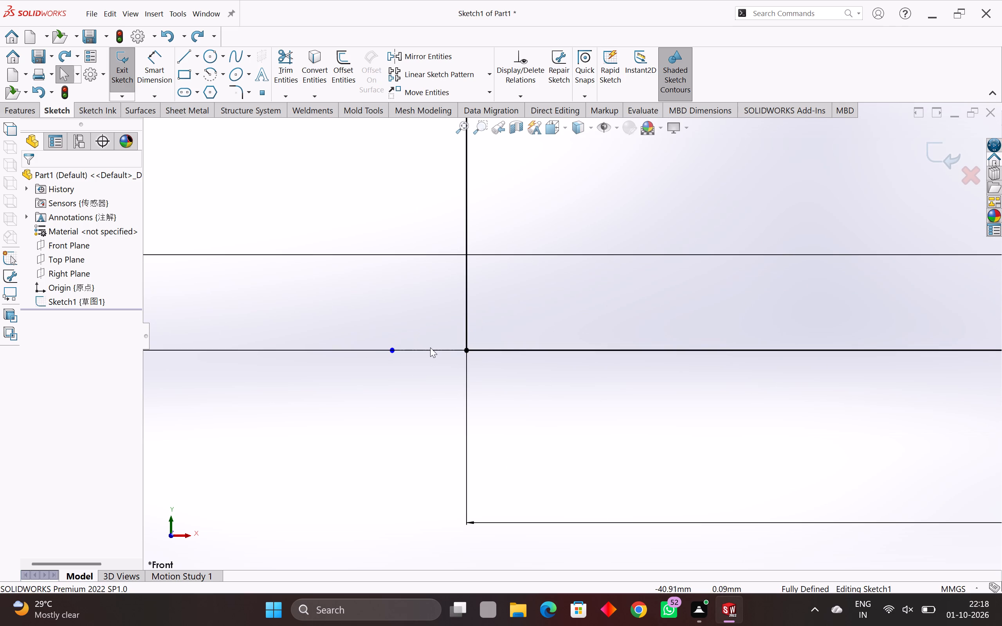
{"action": "left_click", "coordinate": [390, 351]}
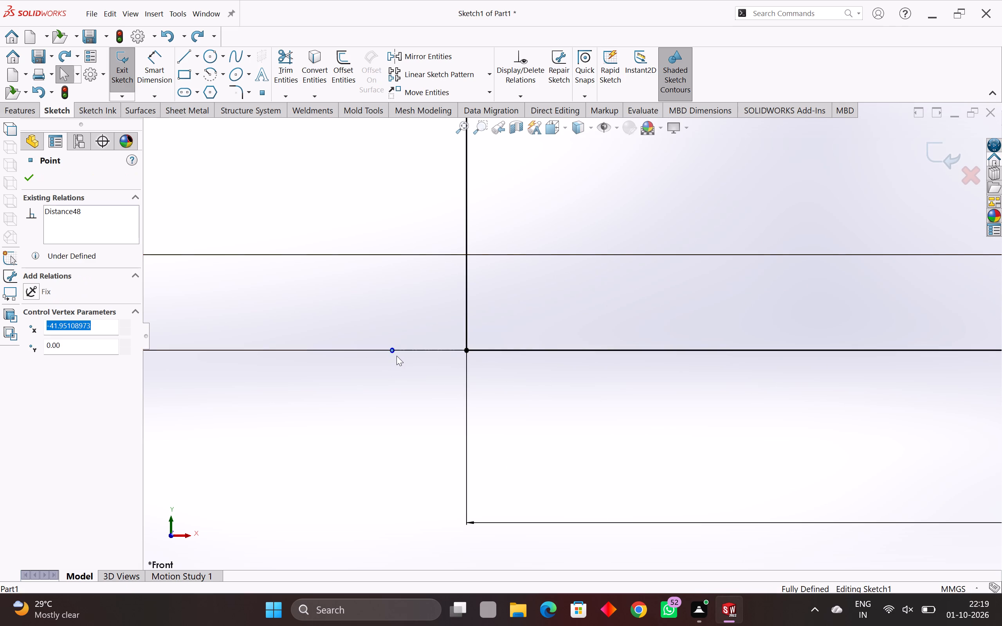
{"action": "scroll", "coordinate": [399, 356], "scroll_direction": "down", "scroll_amount": 4}
{"action": "scroll", "coordinate": [468, 334], "scroll_direction": "down", "scroll_amount": 3}
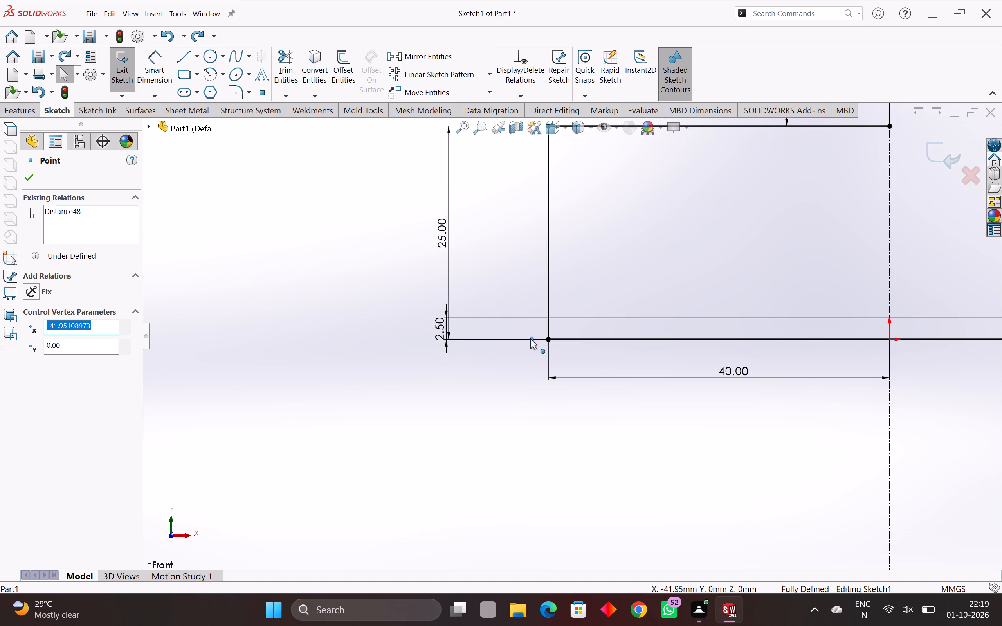
{"action": "left_click_drag", "start_coordinate": [530, 339], "coordinate": [345, 355]}
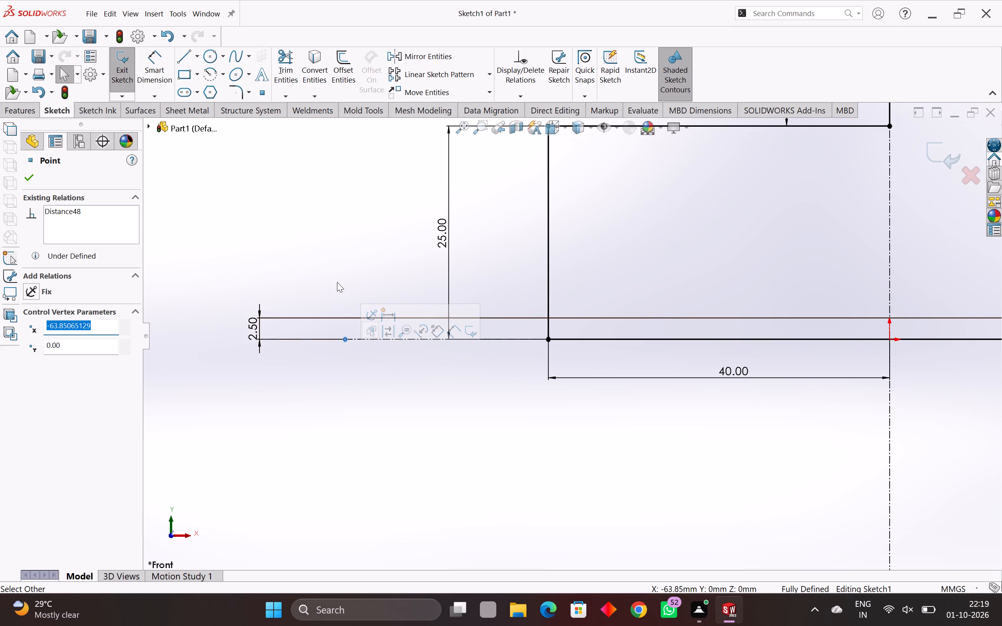
{"action": "key", "text": "Escape"}
{"action": "key", "text": "Escape"}
Extend the vertical centerline's upper endpoint above the profile's top edge to about 50 mm from the origin.
{"action": "scroll", "coordinate": [404, 344], "scroll_direction": "down", "scroll_amount": 4}
{"action": "scroll", "coordinate": [771, 373], "scroll_direction": "down", "scroll_amount": 1}
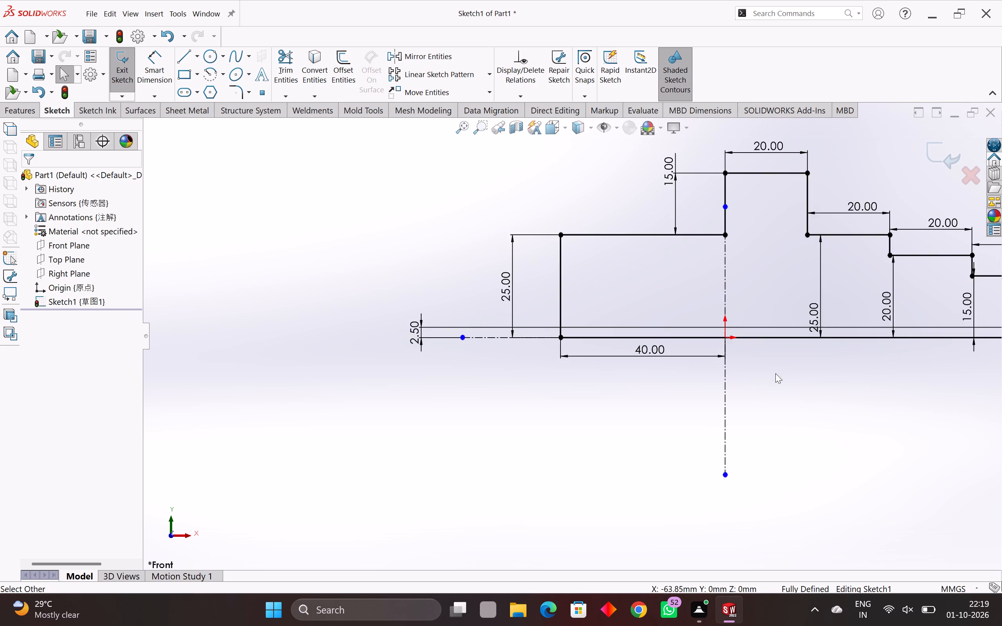
{"action": "scroll", "coordinate": [775, 373], "scroll_direction": "down", "scroll_amount": 1}
{"action": "scroll", "coordinate": [931, 344], "scroll_direction": "down", "scroll_amount": 3}
{"action": "scroll", "coordinate": [863, 326], "scroll_direction": "up", "scroll_amount": 3}
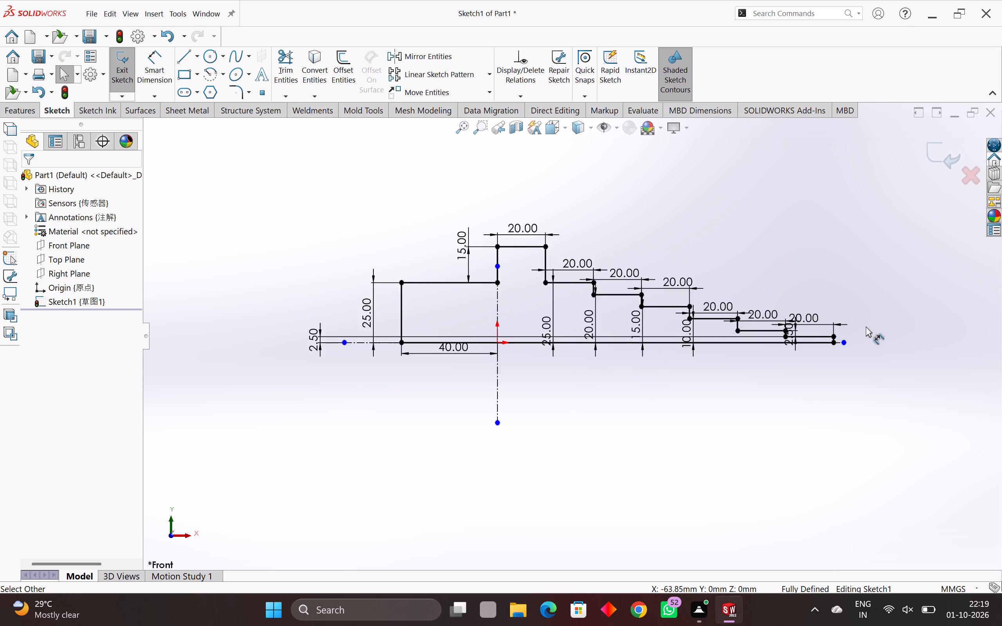
{"action": "scroll", "coordinate": [398, 275], "scroll_direction": "up", "scroll_amount": 3}
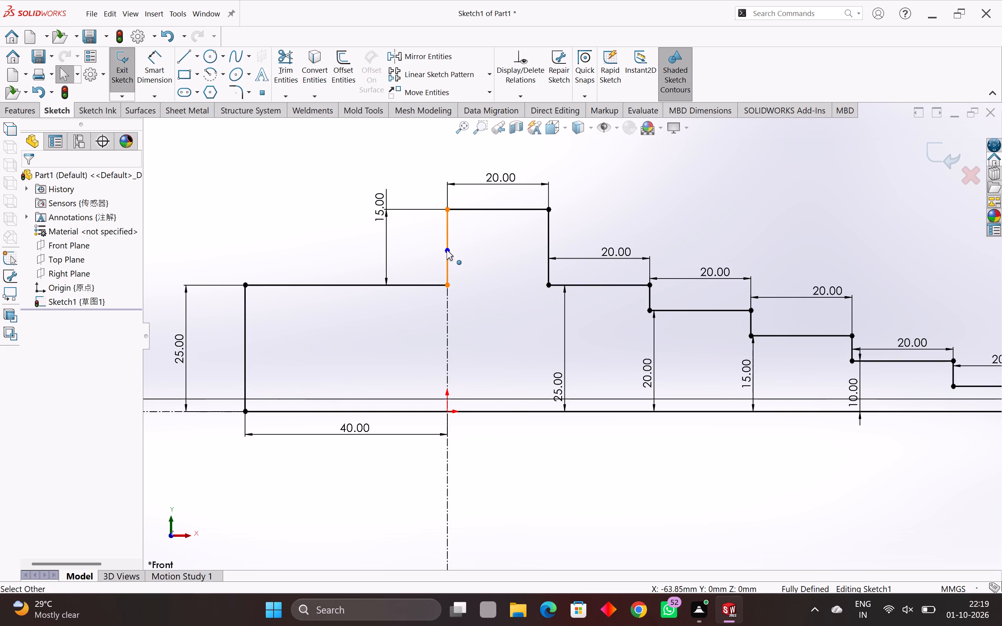
{"action": "left_click_drag", "start_coordinate": [447, 250], "coordinate": [449, 165]}
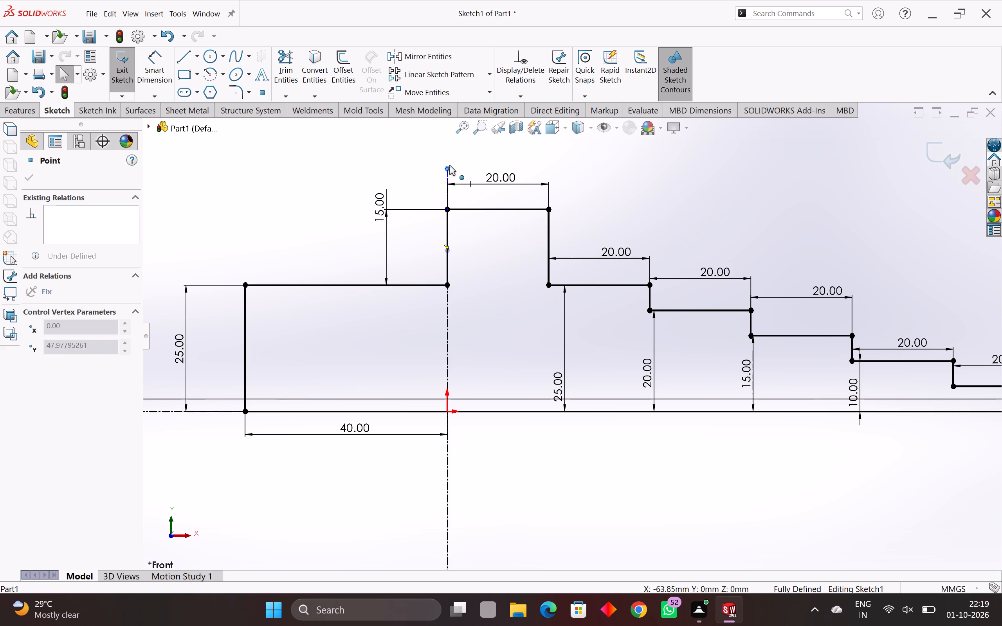
{"action": "left_click_drag", "start_coordinate": [449, 165], "coordinate": [450, 158]}
{"action": "left_click", "coordinate": [450, 158]}
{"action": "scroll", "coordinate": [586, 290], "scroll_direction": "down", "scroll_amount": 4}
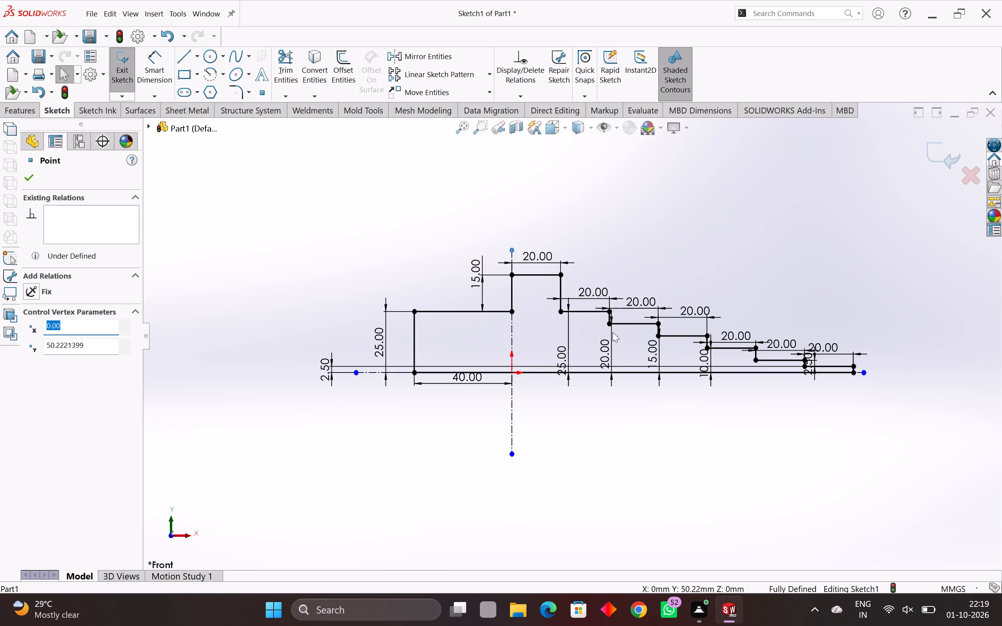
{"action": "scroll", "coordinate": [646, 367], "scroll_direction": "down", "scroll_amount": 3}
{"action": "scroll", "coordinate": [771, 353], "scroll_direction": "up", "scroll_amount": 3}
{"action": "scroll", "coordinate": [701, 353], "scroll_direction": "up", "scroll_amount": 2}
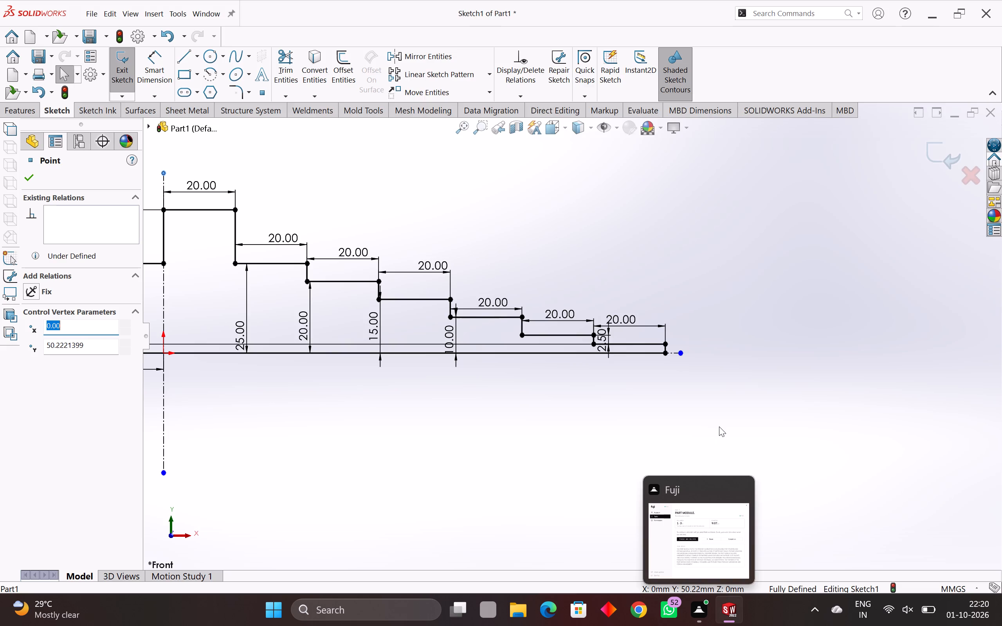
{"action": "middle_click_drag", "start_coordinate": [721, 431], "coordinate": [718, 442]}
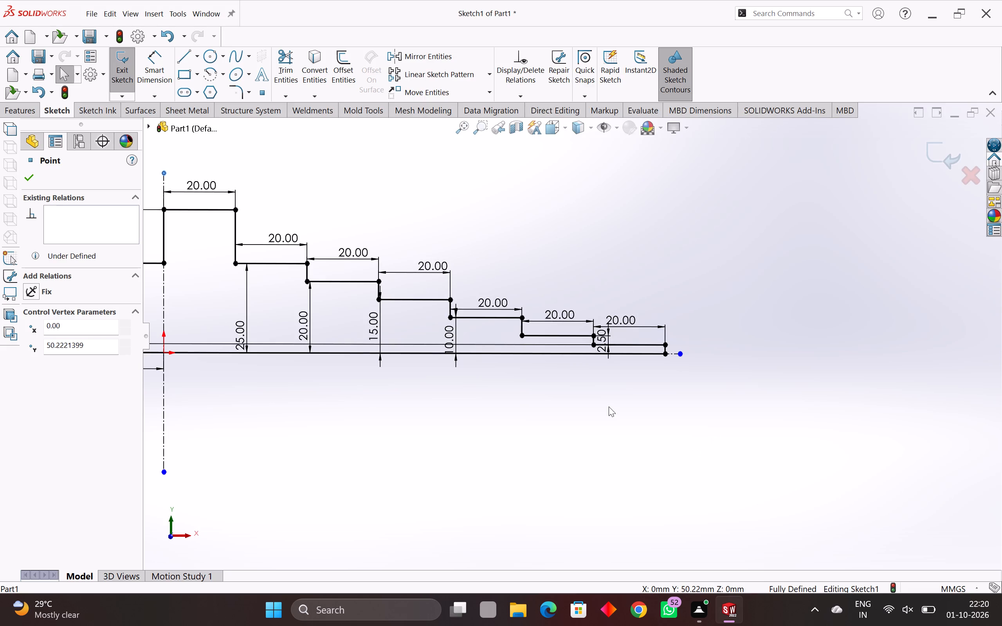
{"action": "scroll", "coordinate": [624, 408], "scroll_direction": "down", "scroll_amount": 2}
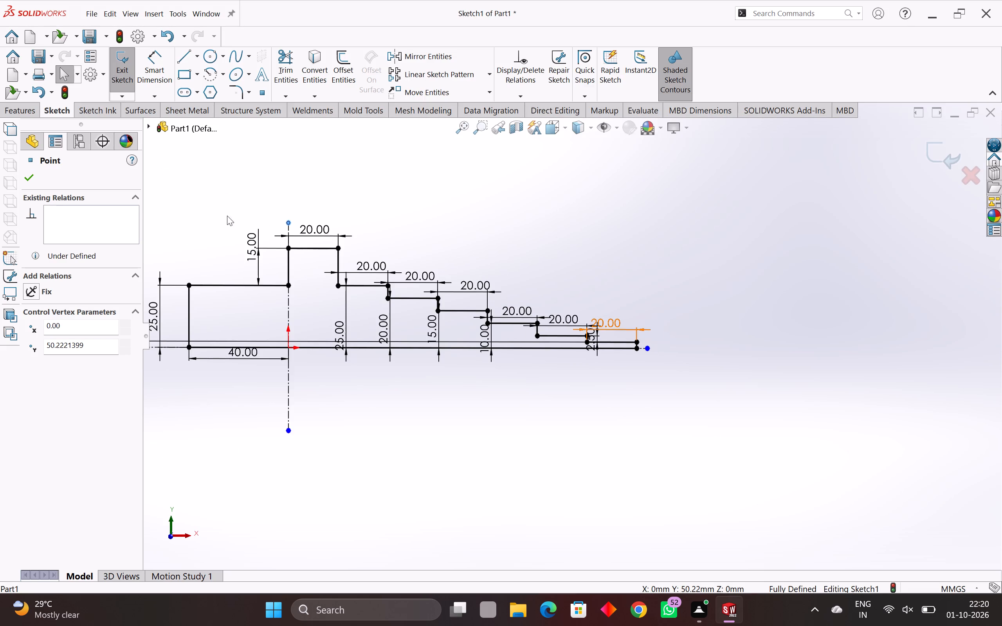
Revolve the stepped profile 360 degrees about the horizontal centerline into a solid stepped shaft.
{"action": "scroll", "coordinate": [264, 297], "scroll_direction": "up", "scroll_amount": 2}
{"action": "scroll", "coordinate": [265, 297], "scroll_direction": "down", "scroll_amount": 2}
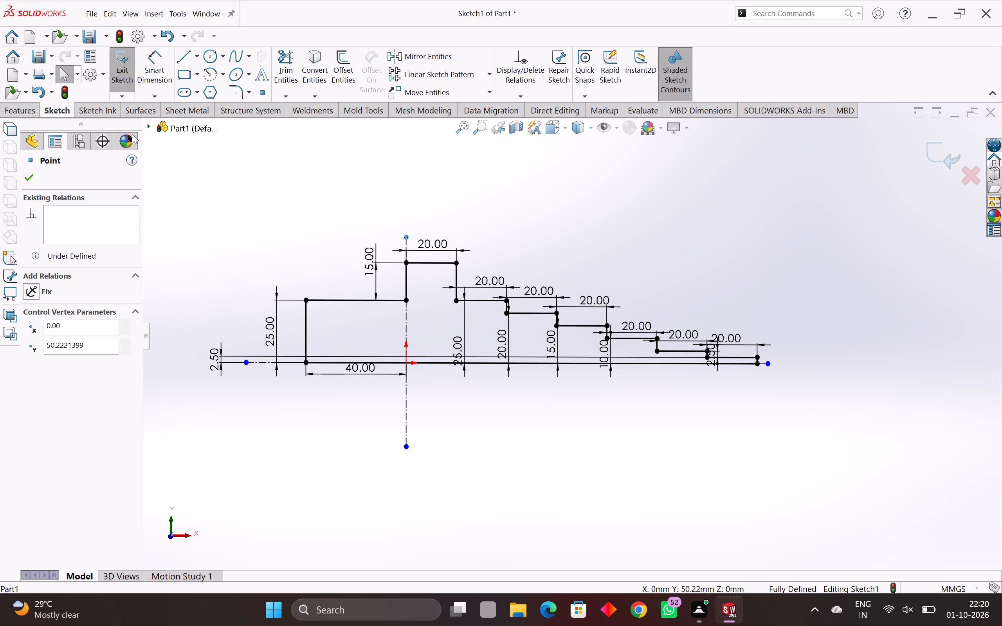
{"action": "left_click", "coordinate": [25, 112]}
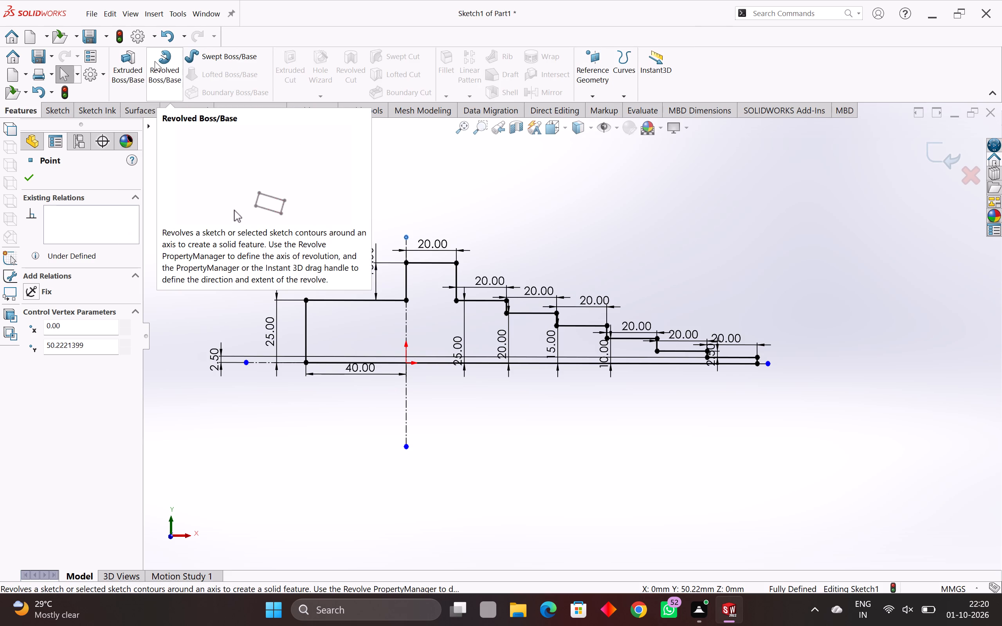
{"action": "left_click", "coordinate": [155, 61]}
{"action": "scroll", "coordinate": [364, 328], "scroll_direction": "up", "scroll_amount": 1}
{"action": "scroll", "coordinate": [368, 293], "scroll_direction": "up", "scroll_amount": 1}
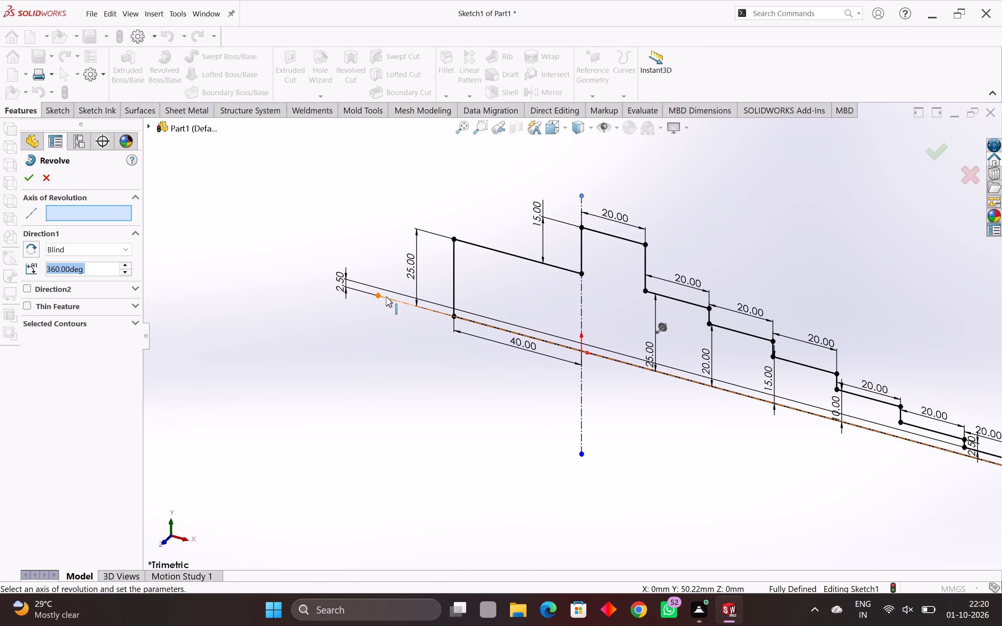
{"action": "left_click", "coordinate": [386, 297]}
{"action": "scroll", "coordinate": [386, 315], "scroll_direction": "down", "scroll_amount": 2}
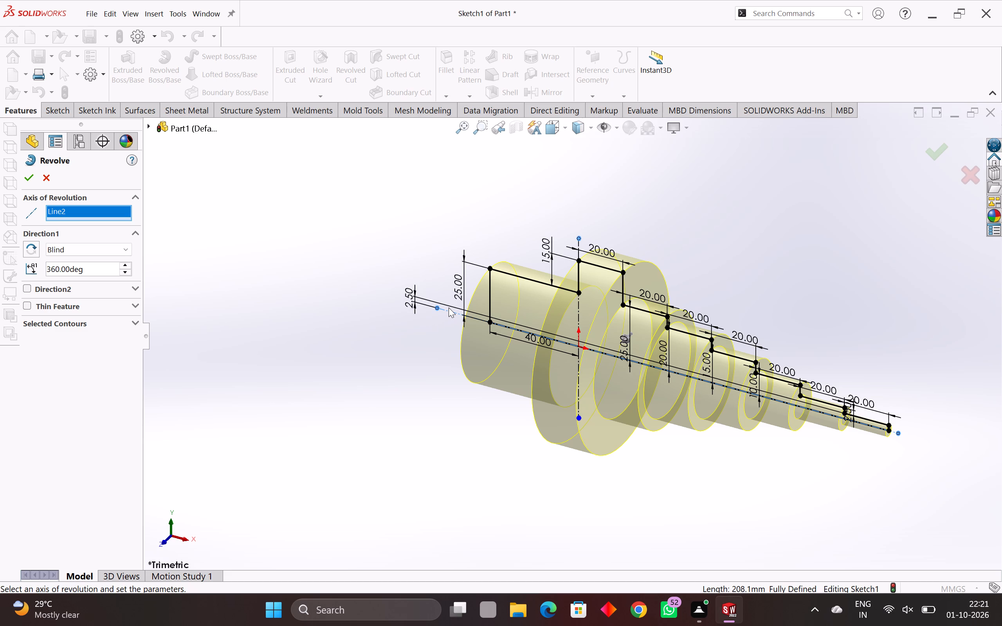
{"action": "left_click", "coordinate": [274, 301]}
{"action": "key", "text": "Return"}
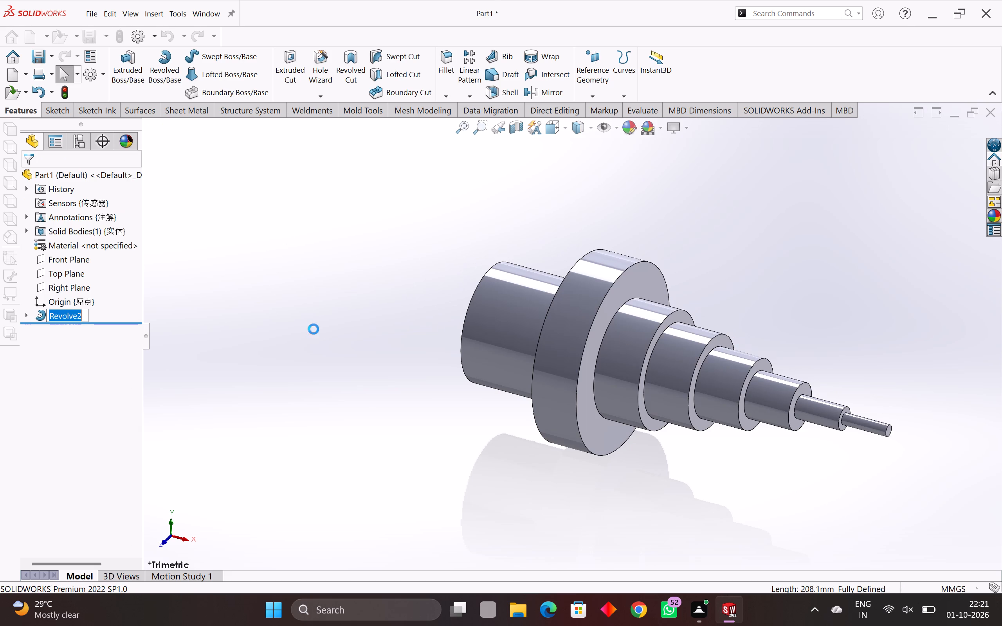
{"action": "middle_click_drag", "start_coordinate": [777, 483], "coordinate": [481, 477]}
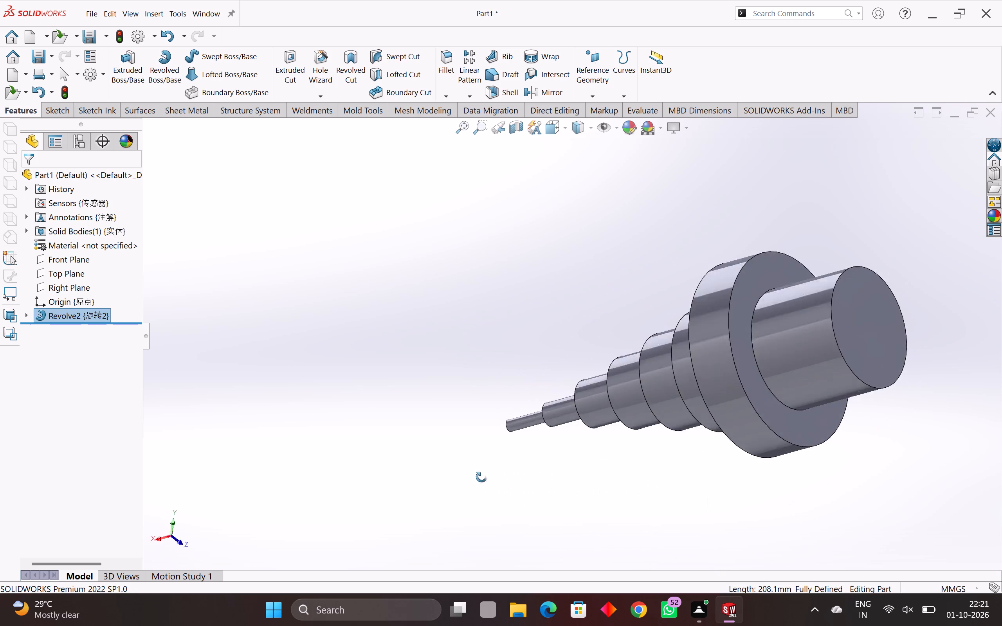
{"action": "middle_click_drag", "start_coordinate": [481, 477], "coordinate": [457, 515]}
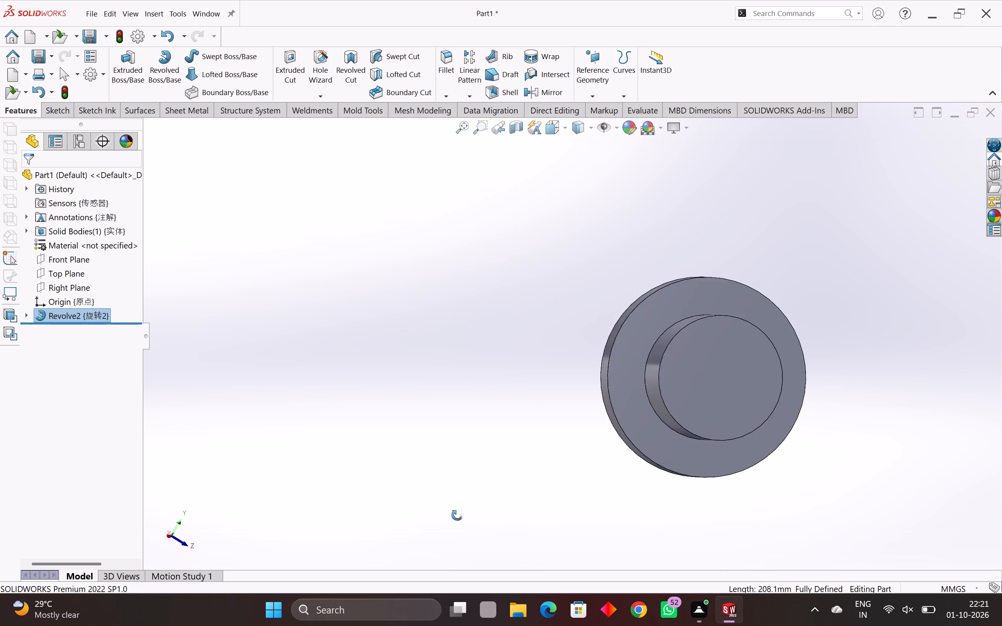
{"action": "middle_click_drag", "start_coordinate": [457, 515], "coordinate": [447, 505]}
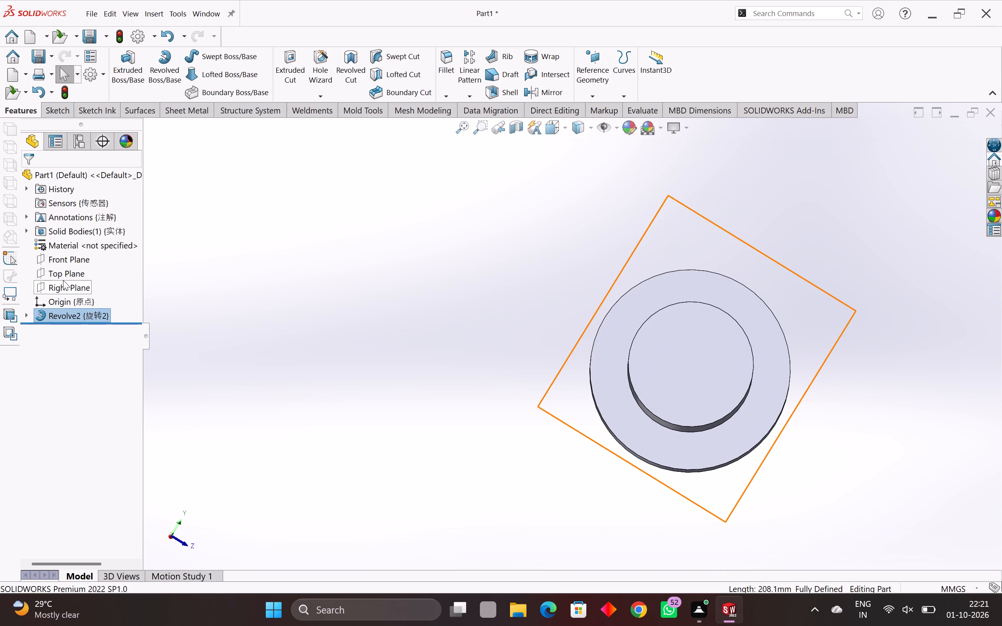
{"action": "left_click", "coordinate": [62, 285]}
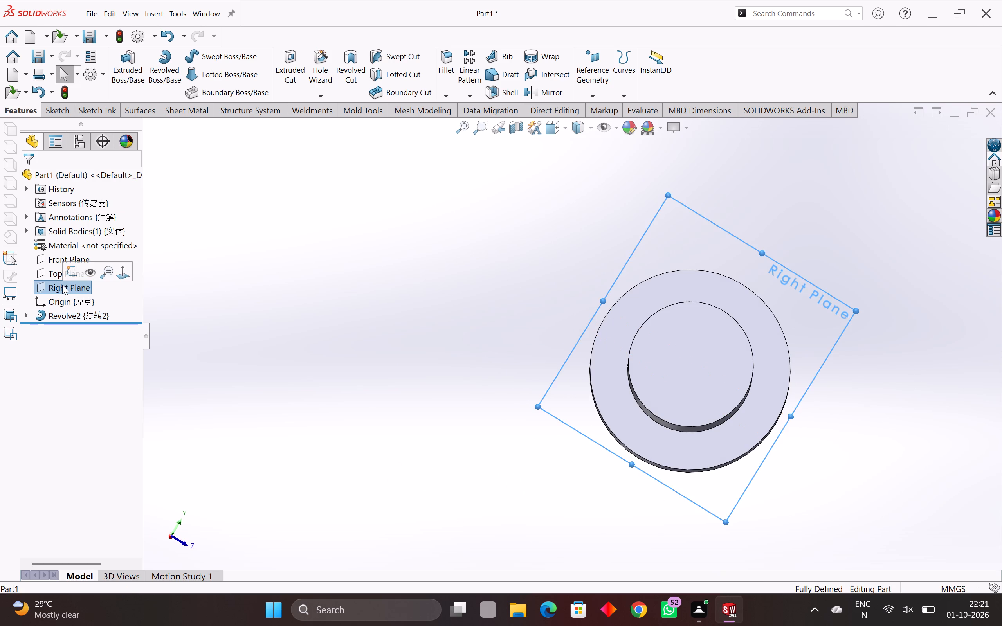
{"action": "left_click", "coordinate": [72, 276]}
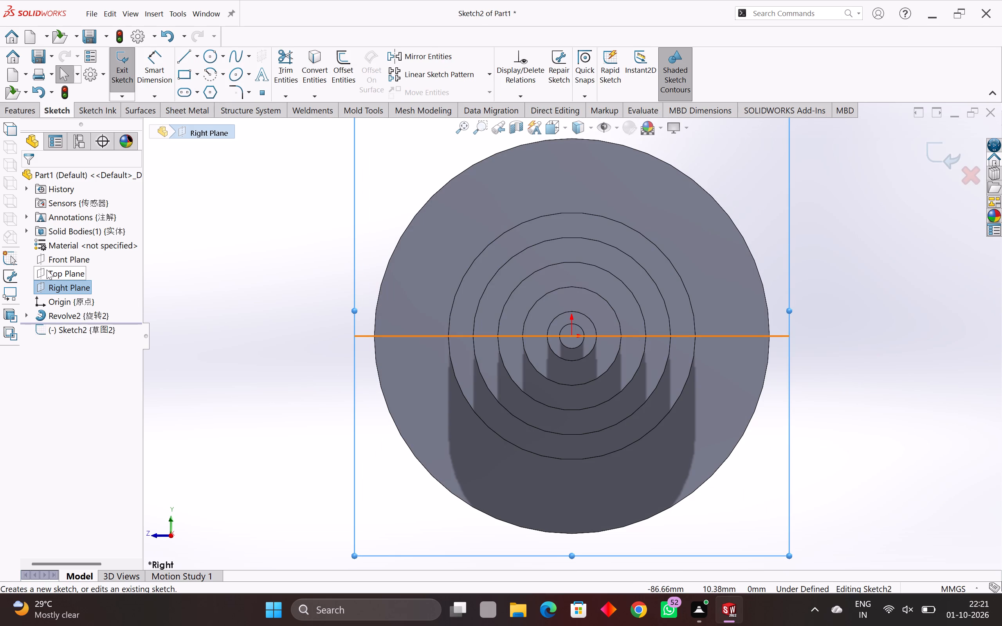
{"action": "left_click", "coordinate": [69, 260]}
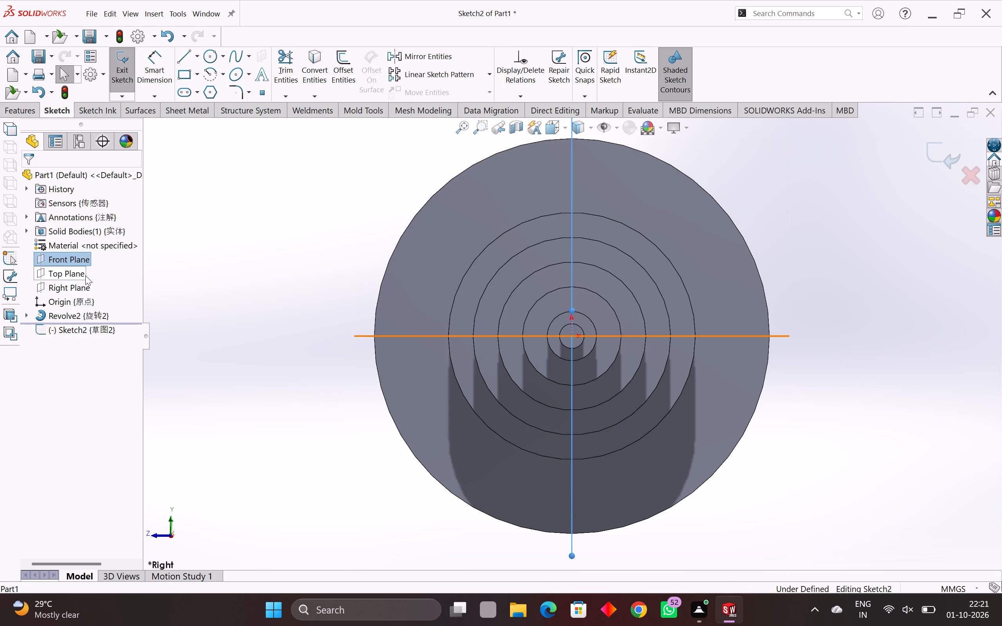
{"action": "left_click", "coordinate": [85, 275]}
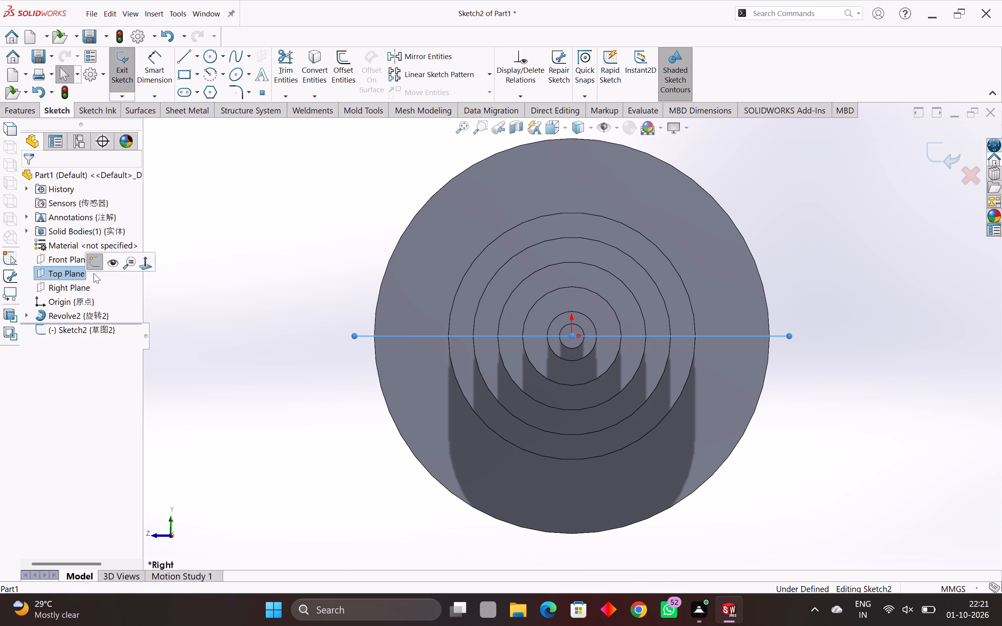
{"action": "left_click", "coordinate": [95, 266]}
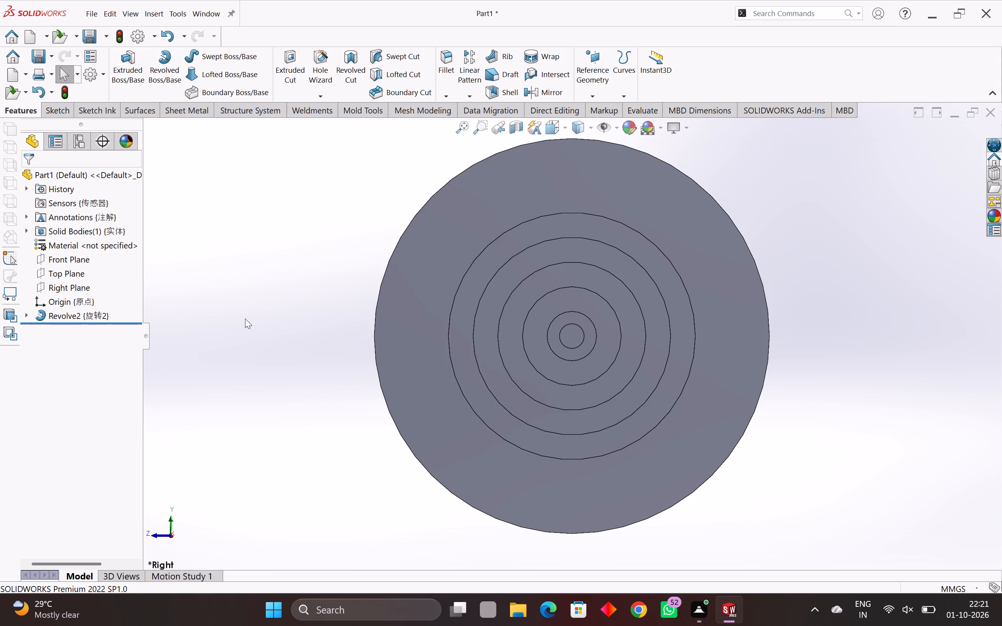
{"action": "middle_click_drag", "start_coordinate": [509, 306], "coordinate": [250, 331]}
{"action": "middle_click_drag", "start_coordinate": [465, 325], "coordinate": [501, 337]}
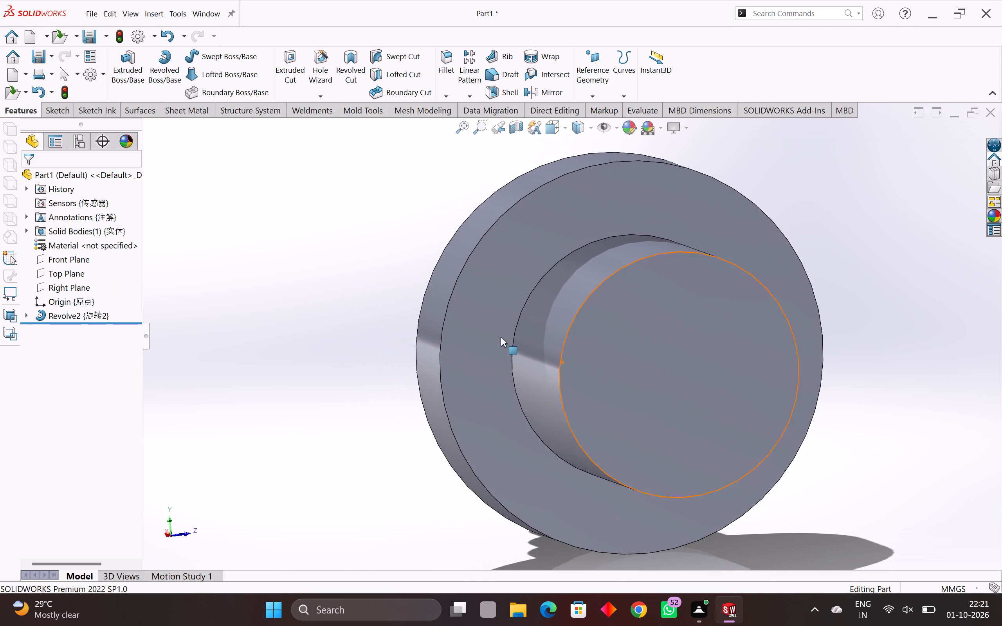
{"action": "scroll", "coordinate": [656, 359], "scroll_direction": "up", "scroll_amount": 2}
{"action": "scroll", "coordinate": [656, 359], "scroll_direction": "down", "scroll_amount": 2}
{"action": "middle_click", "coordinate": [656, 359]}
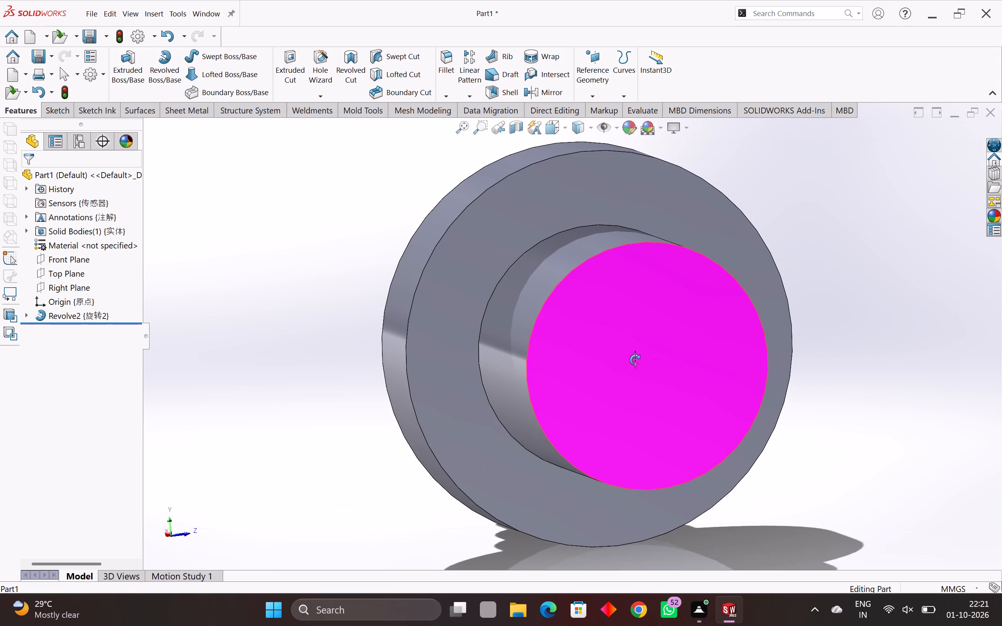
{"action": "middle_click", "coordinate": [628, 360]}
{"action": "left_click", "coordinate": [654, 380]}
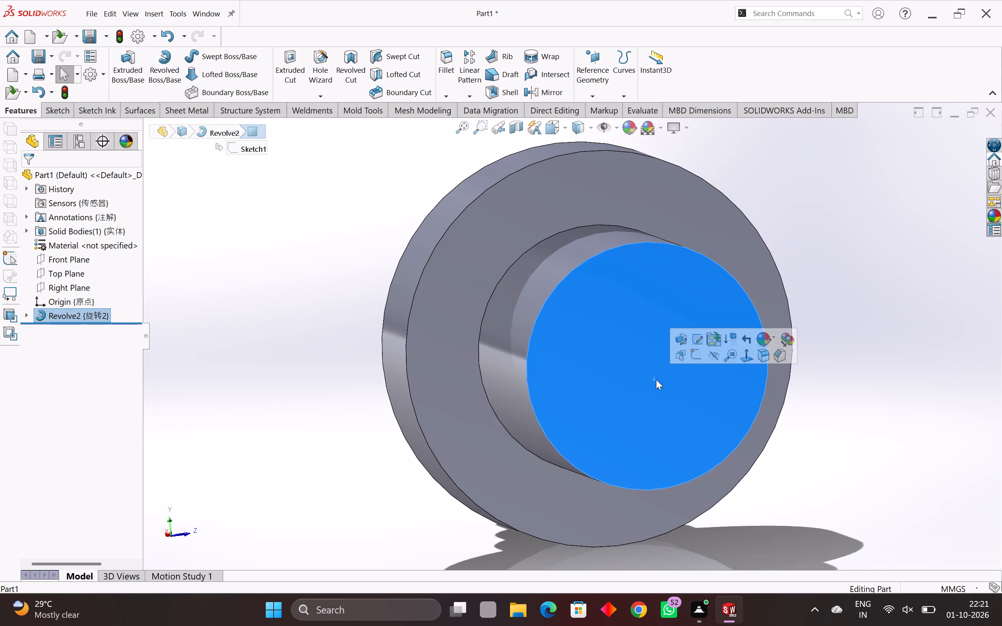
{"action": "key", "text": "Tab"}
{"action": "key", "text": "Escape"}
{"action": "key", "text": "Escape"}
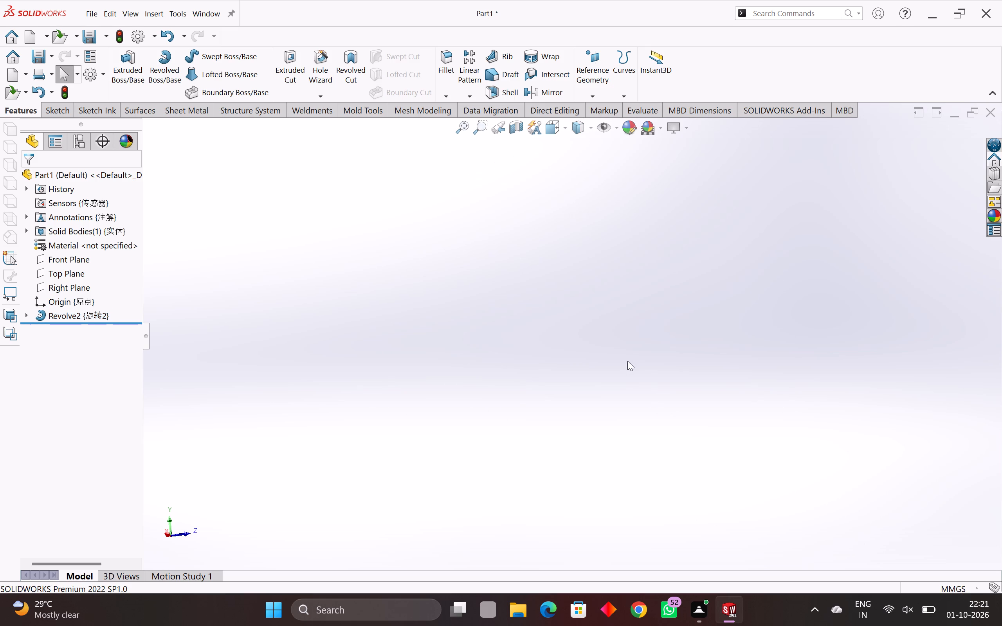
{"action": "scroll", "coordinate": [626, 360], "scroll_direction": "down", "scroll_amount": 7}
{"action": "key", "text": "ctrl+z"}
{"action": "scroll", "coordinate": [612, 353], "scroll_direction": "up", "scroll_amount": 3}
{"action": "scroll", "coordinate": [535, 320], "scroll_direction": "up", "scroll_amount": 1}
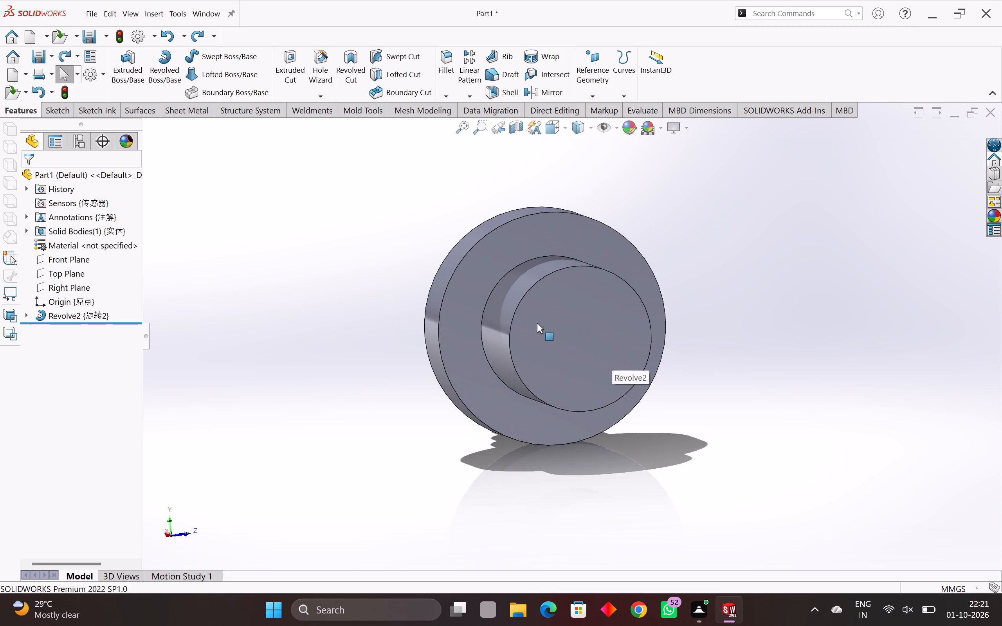
Sketch a circle of 20 mm radius centered on the origin, on the end face of the 40 mm long cylinder next to the flange.
{"action": "middle_click_drag", "start_coordinate": [537, 323], "coordinate": [510, 316]}
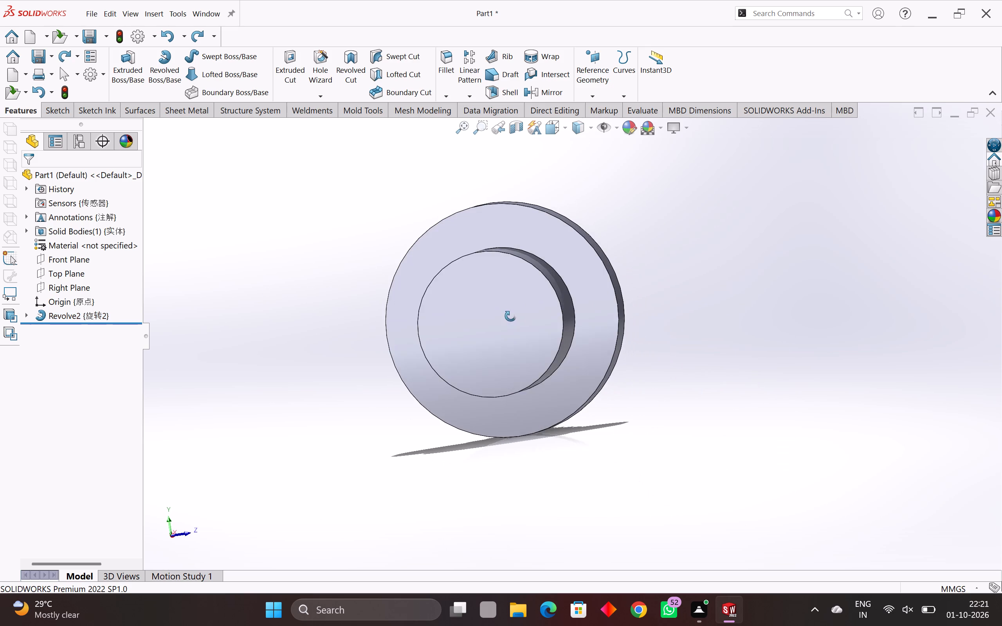
{"action": "middle_click_drag", "start_coordinate": [510, 316], "coordinate": [510, 315]}
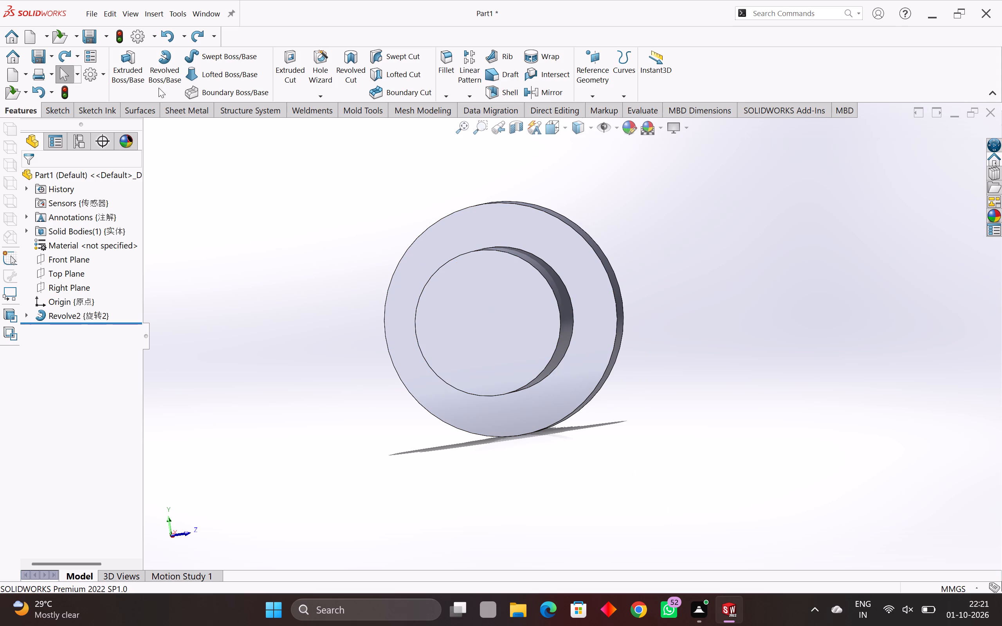
{"action": "left_click", "coordinate": [58, 110]}
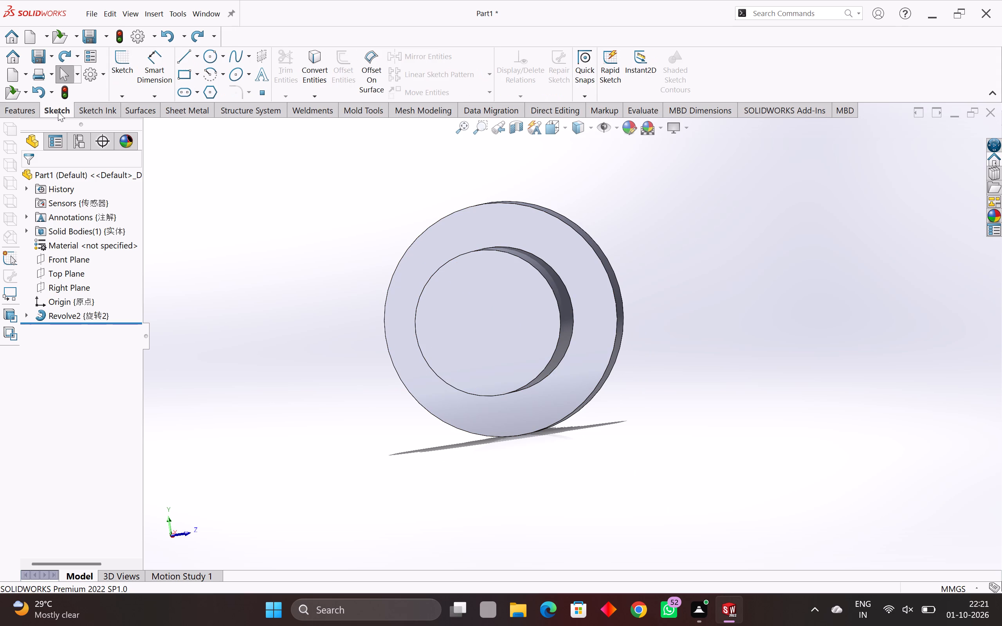
{"action": "left_click_drag", "start_coordinate": [207, 57], "coordinate": [216, 63]}
{"action": "left_click", "coordinate": [488, 334]}
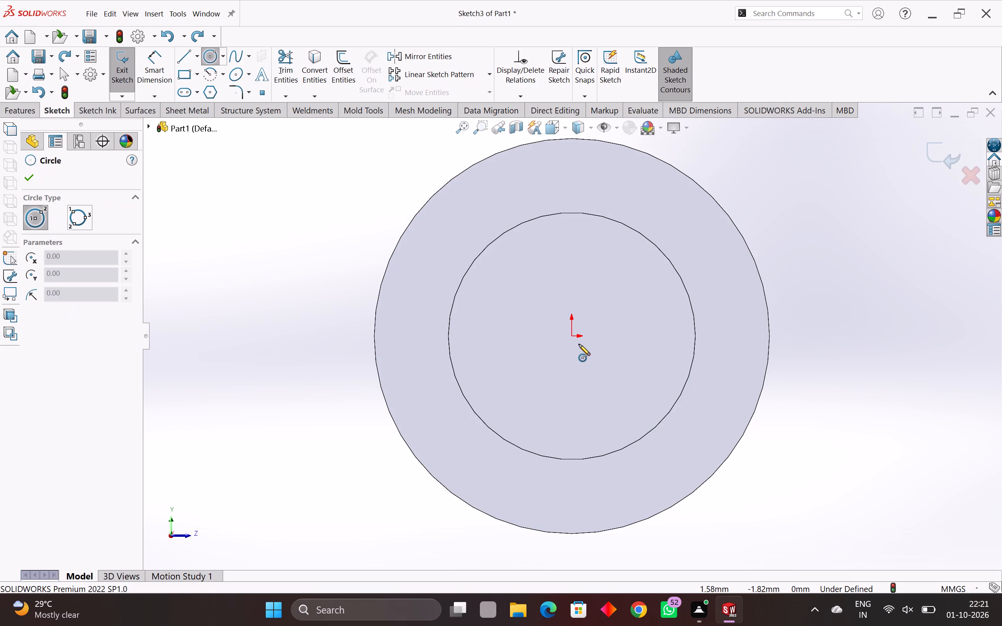
{"action": "left_click", "coordinate": [574, 338]}
{"action": "middle_click_drag", "start_coordinate": [632, 372], "coordinate": [661, 367]}
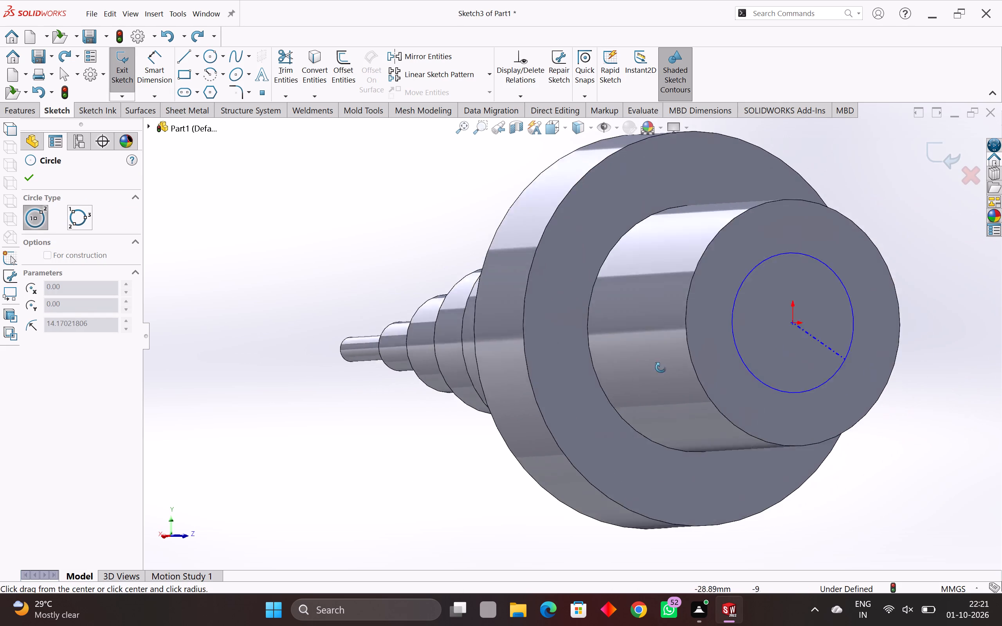
{"action": "middle_click_drag", "start_coordinate": [661, 367], "coordinate": [644, 368]}
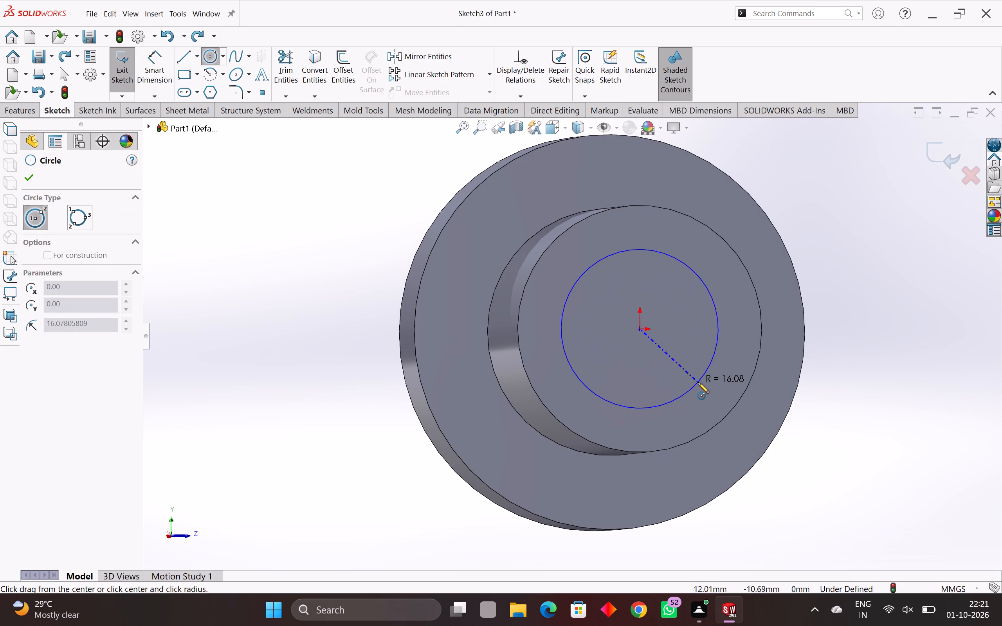
{"action": "left_click", "coordinate": [697, 382]}
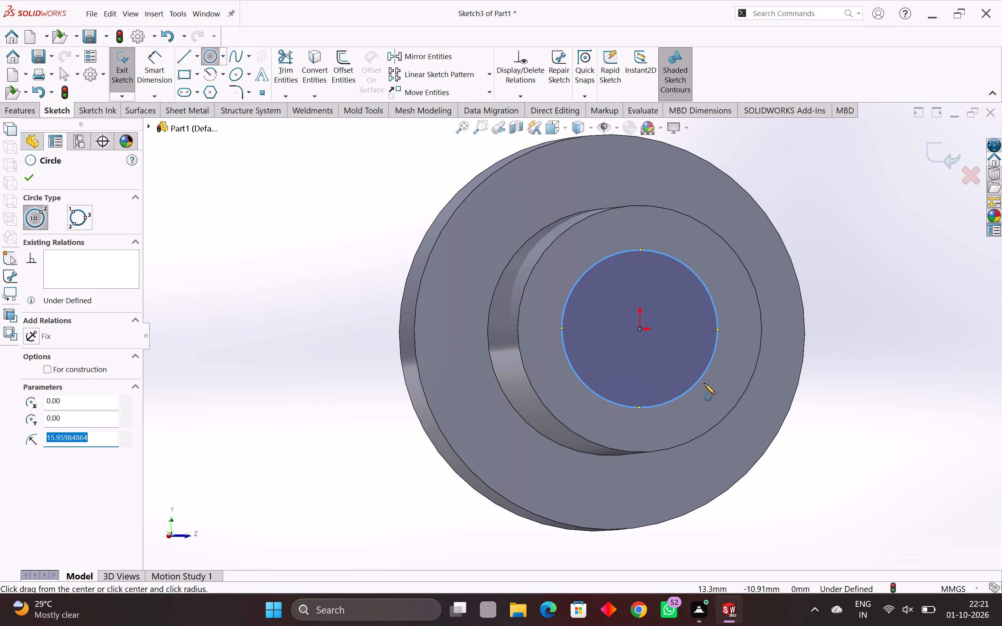
{"action": "type", "text": "20"}
{"action": "key", "text": "Return"}
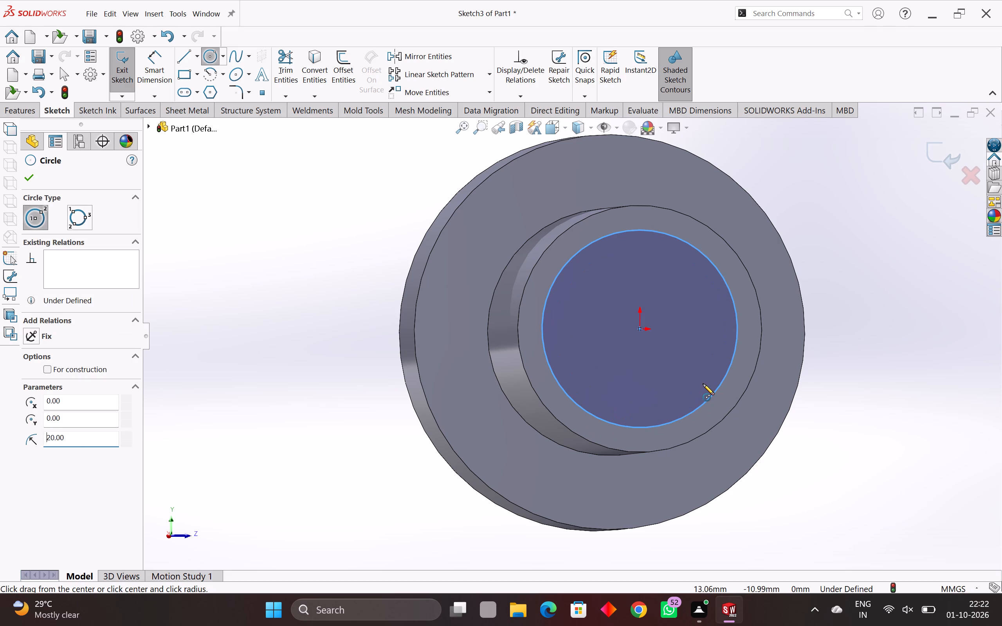
{"action": "key", "text": "Return"}
{"action": "key", "text": "Escape"}
{"action": "key", "text": "Escape"}
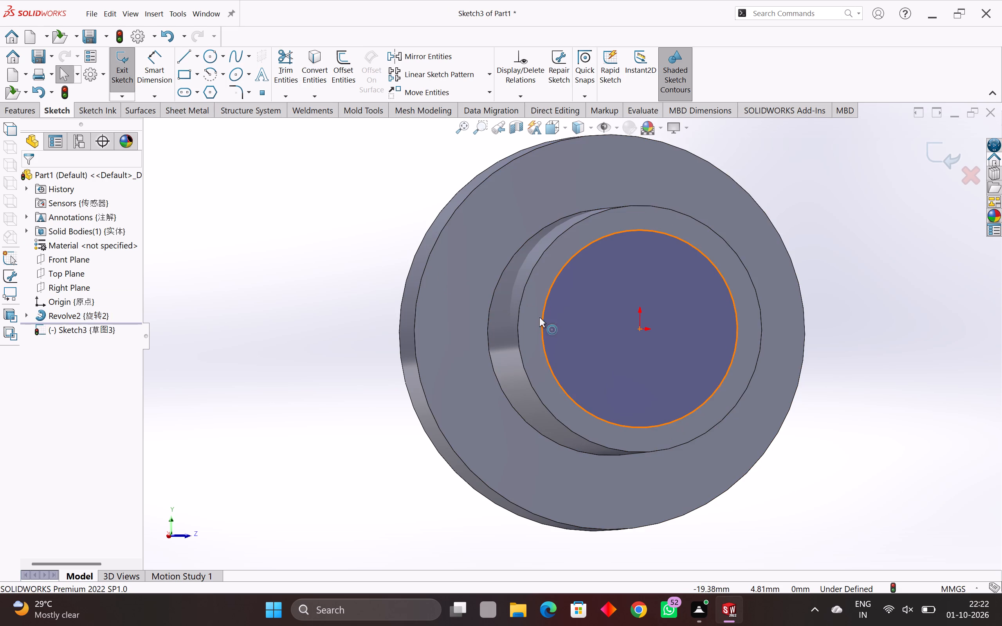
Fully define the end-face circle with a calculated 40 mm diameter dimension.
{"action": "left_click", "coordinate": [678, 239]}
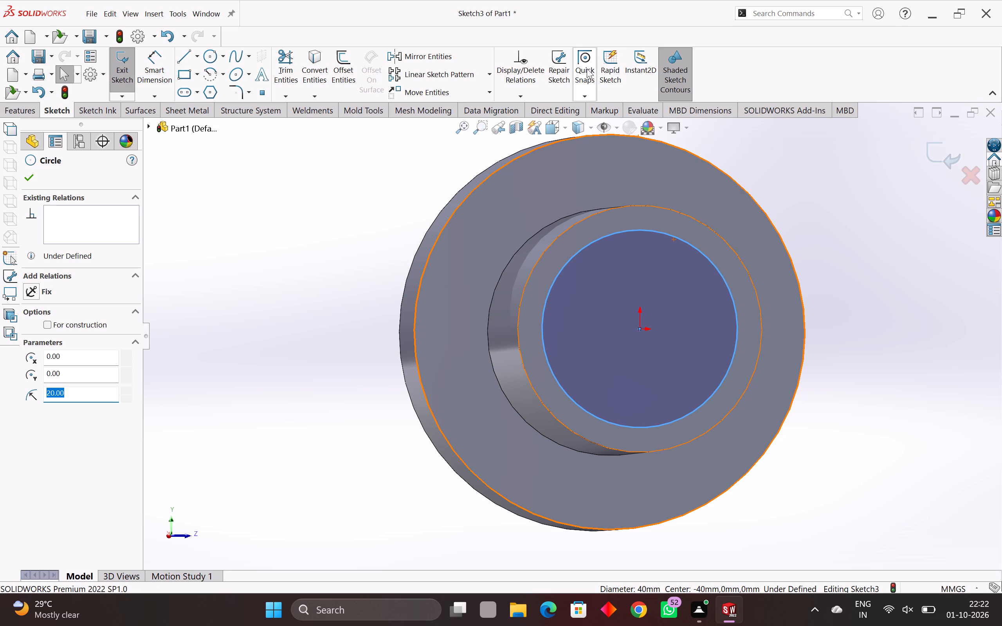
{"action": "left_click", "coordinate": [537, 92]}
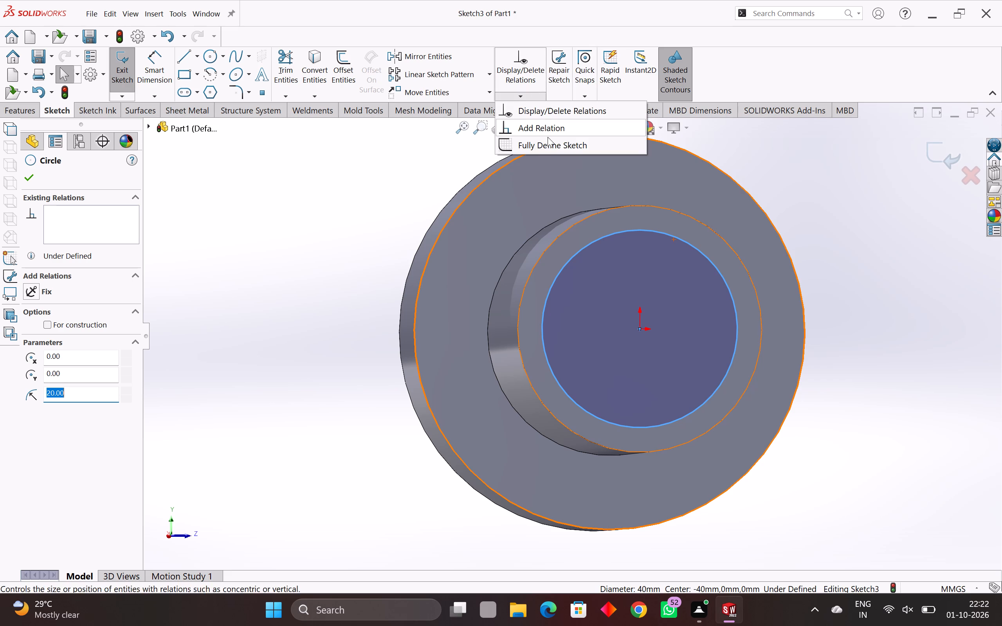
{"action": "left_click", "coordinate": [548, 145]}
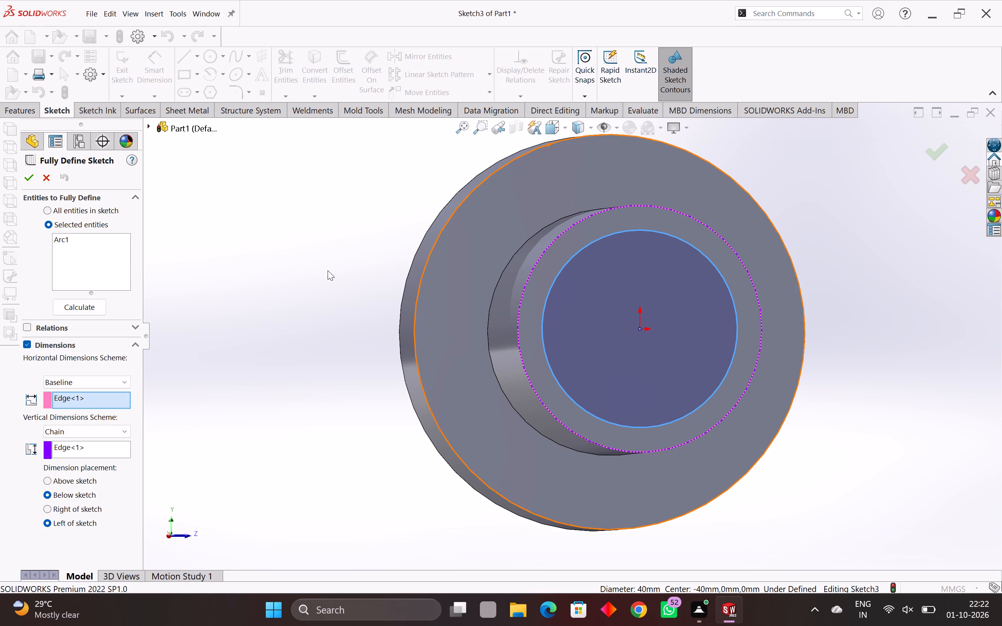
{"action": "left_click", "coordinate": [74, 310]}
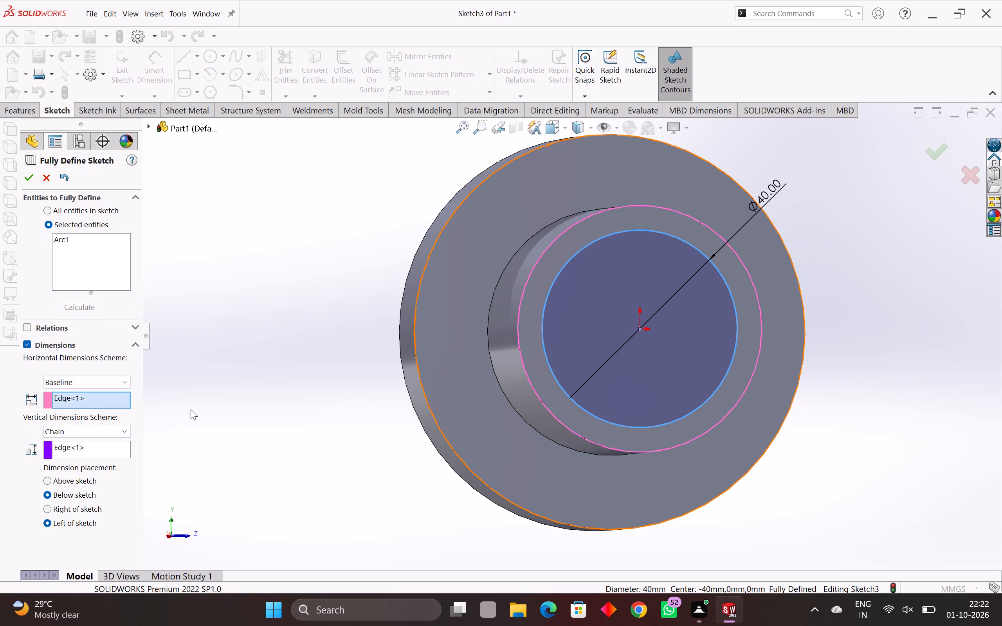
{"action": "key", "text": "Return"}
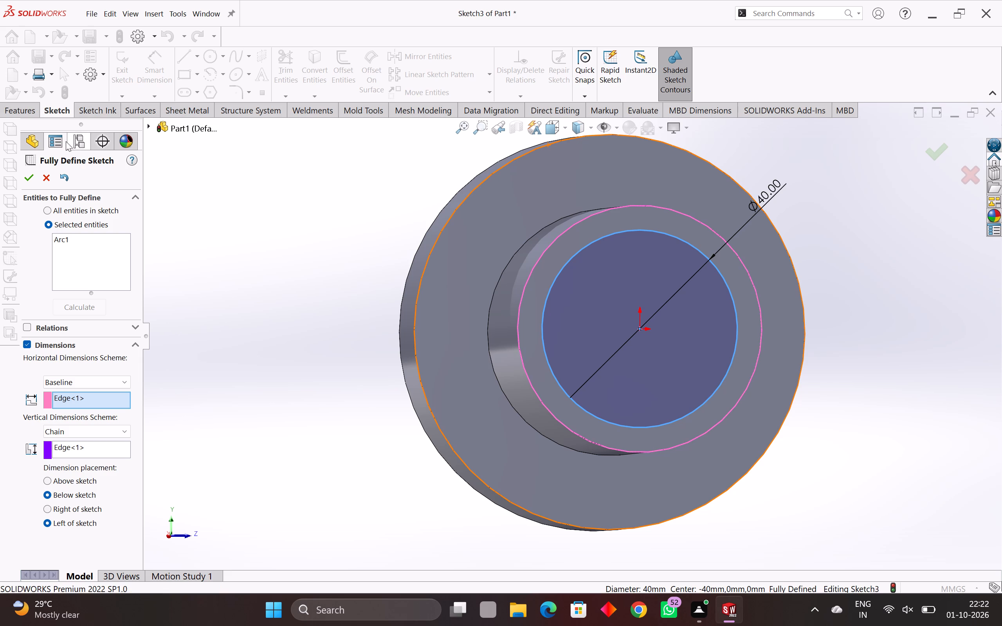
{"action": "left_click", "coordinate": [25, 179]}
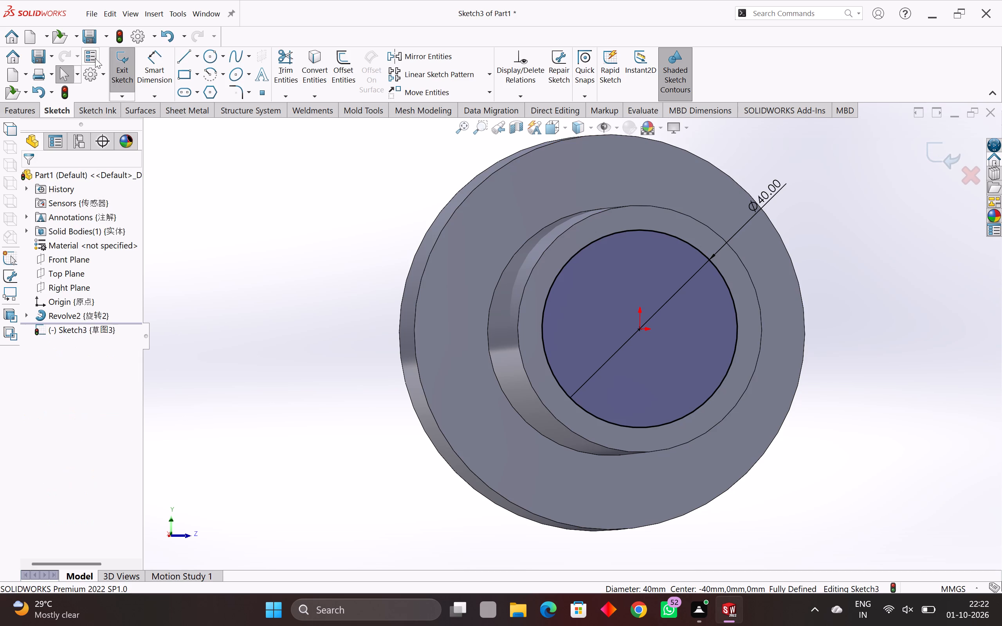
Cut-extrude the 40 mm circle blind to a depth of 40 mm into the cylinder next to the flange.
{"action": "left_click", "coordinate": [27, 113]}
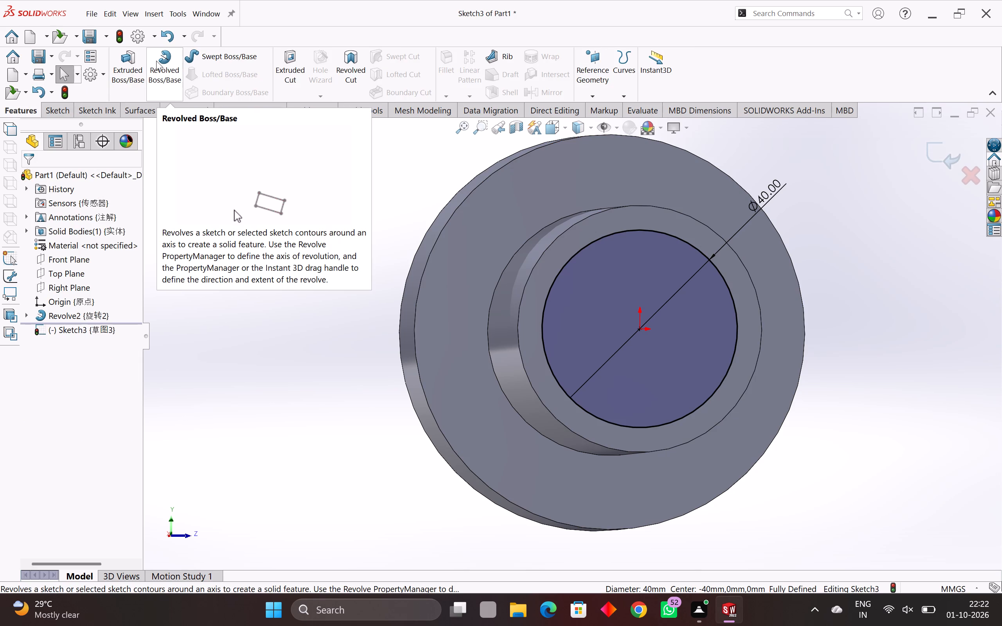
{"action": "left_click", "coordinate": [287, 61]}
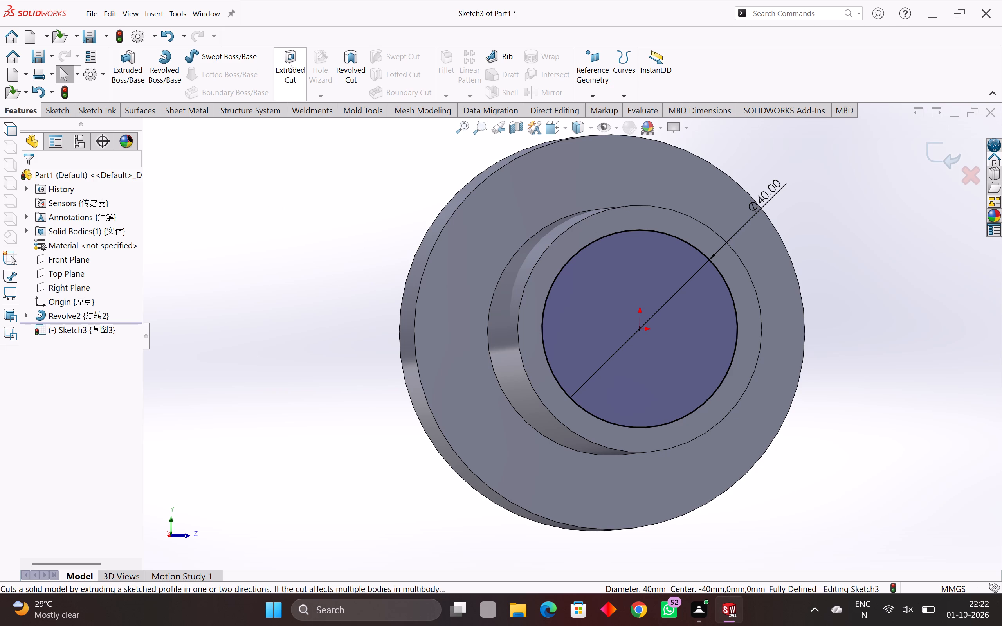
{"action": "middle_click_drag", "start_coordinate": [600, 369], "coordinate": [689, 349]}
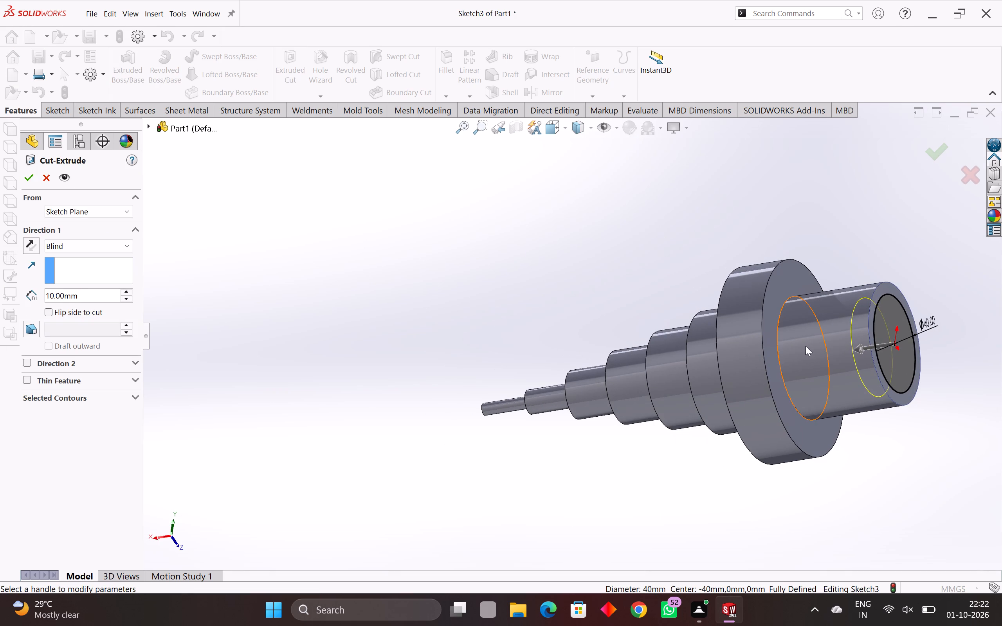
{"action": "left_click_drag", "start_coordinate": [90, 291], "coordinate": [40, 291]}
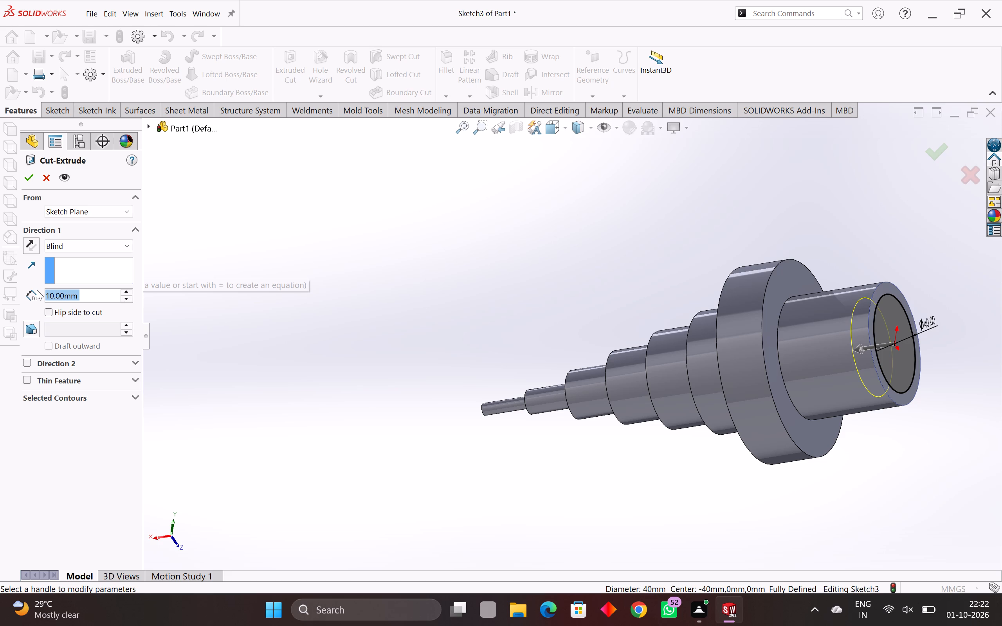
{"action": "type", "text": "40"}
{"action": "key", "text": "Return"}
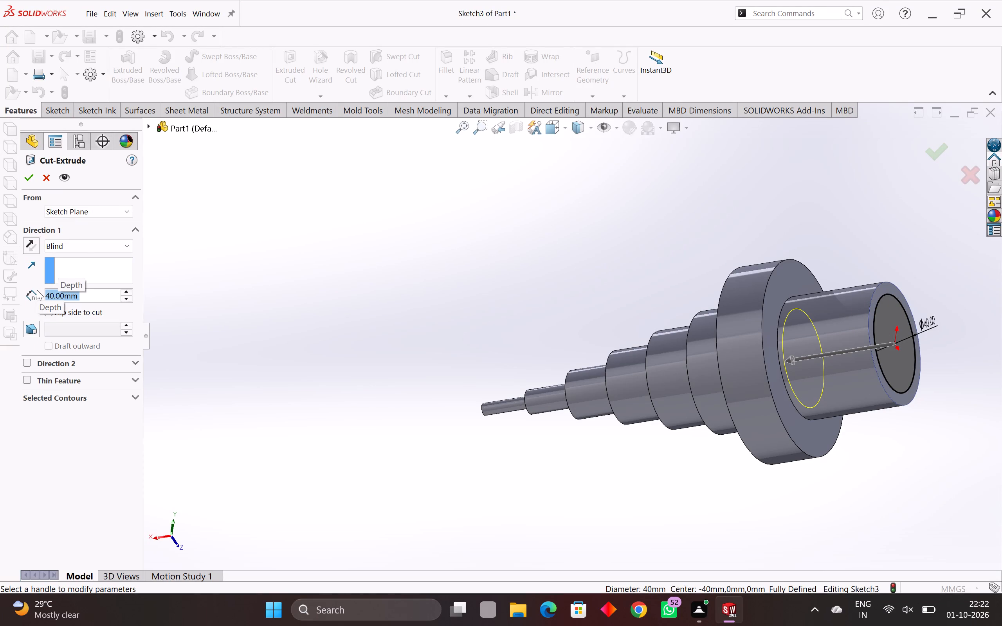
{"action": "left_click", "coordinate": [32, 182]}
Examine the stepped shaft from all sides, including the bored end and the tapering steps.
{"action": "middle_click_drag", "start_coordinate": [640, 414], "coordinate": [585, 436]}
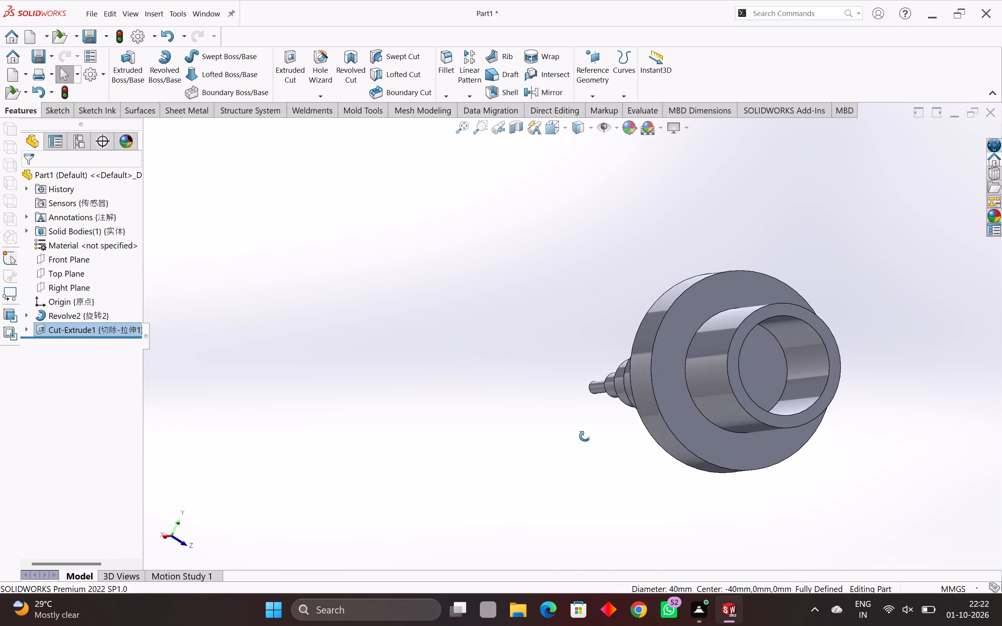
{"action": "middle_click_drag", "start_coordinate": [585, 436], "coordinate": [351, 487]}
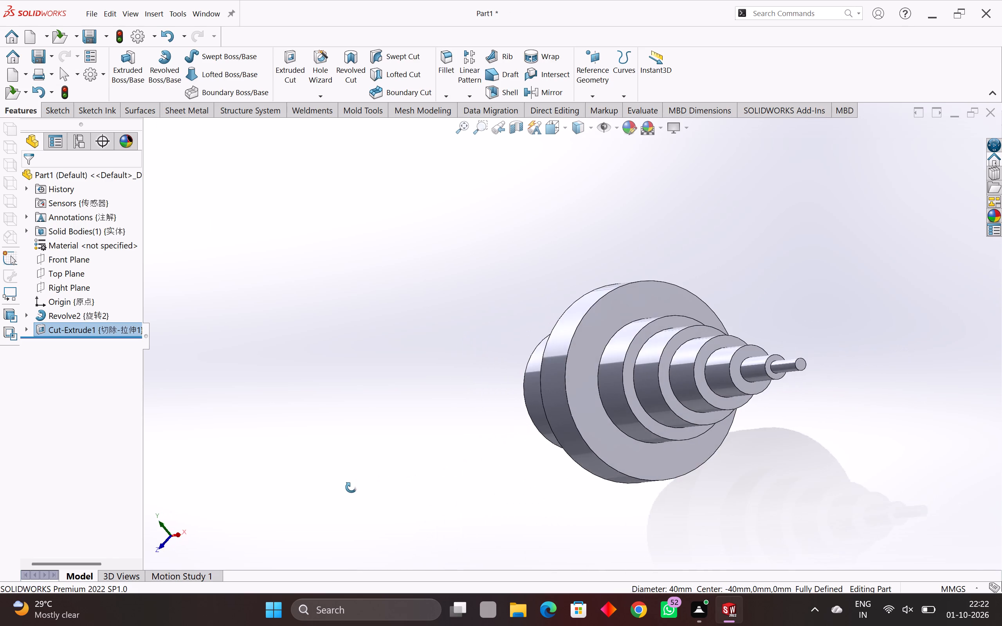
{"action": "middle_click_drag", "start_coordinate": [351, 487], "coordinate": [209, 536]}
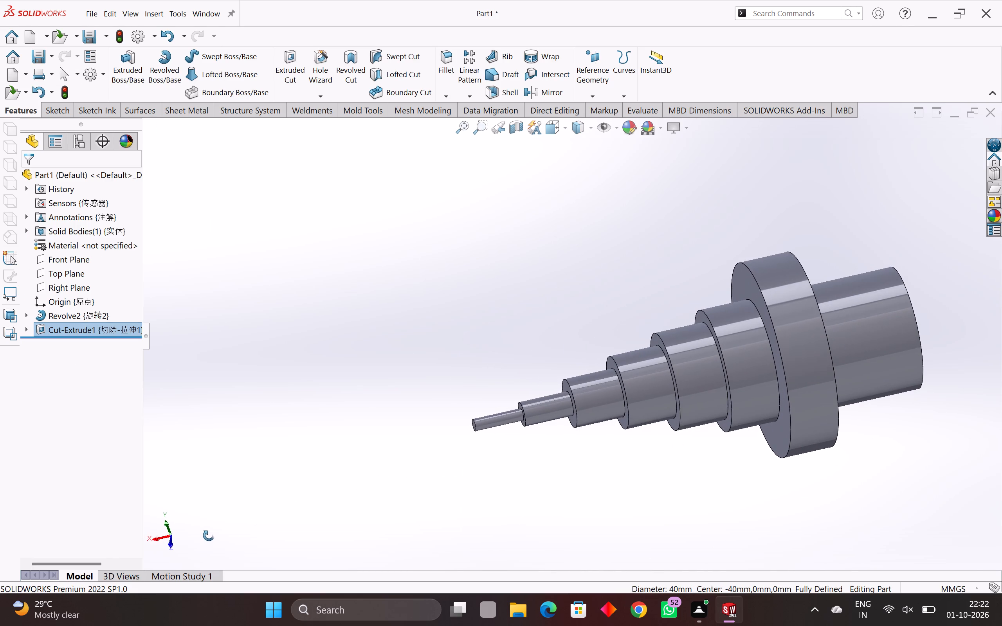
{"action": "middle_click_drag", "start_coordinate": [209, 536], "coordinate": [212, 527]}
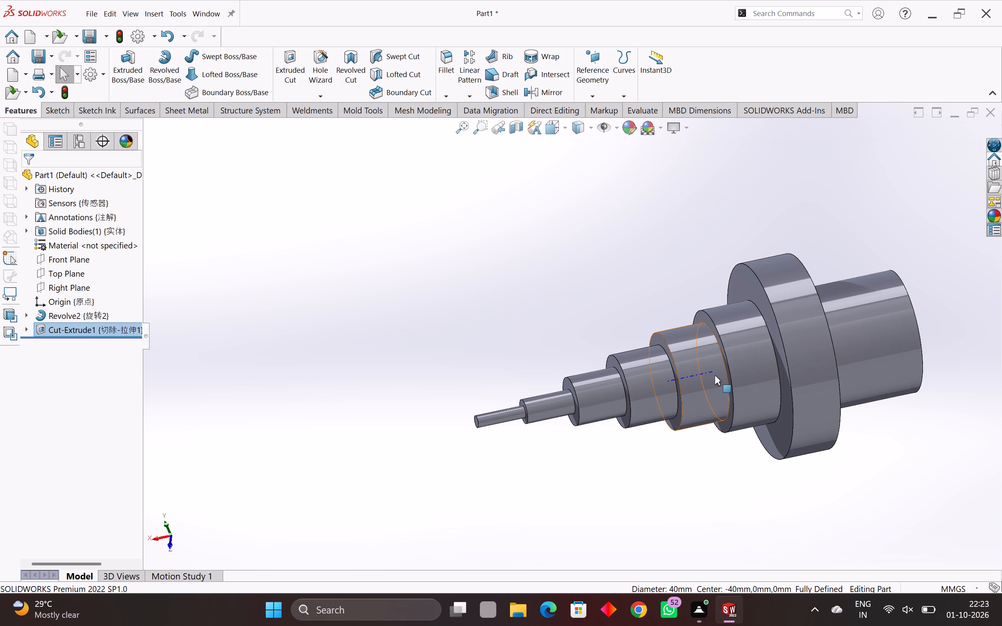
{"action": "scroll", "coordinate": [844, 348], "scroll_direction": "down", "scroll_amount": 2}
{"action": "middle_click_drag", "start_coordinate": [844, 348], "coordinate": [698, 392]}
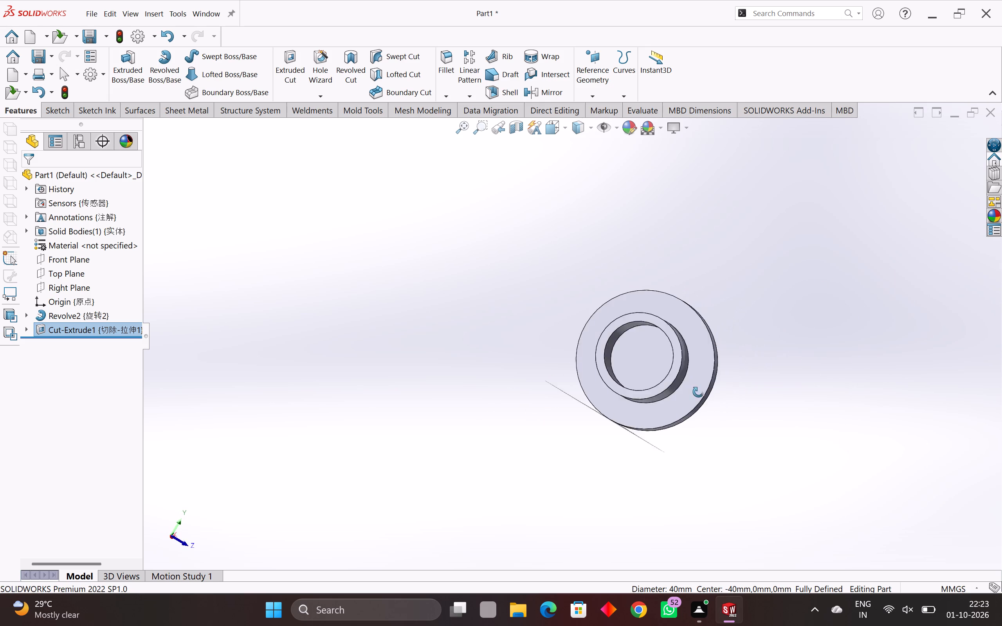
{"action": "middle_click_drag", "start_coordinate": [698, 392], "coordinate": [706, 422]}
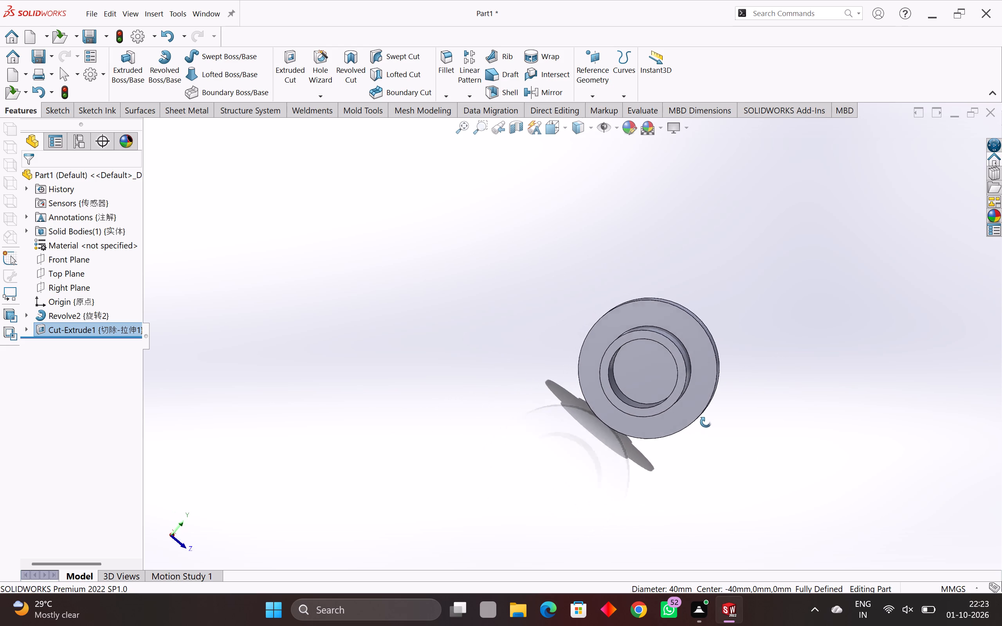
{"action": "middle_click_drag", "start_coordinate": [706, 422], "coordinate": [572, 426]}
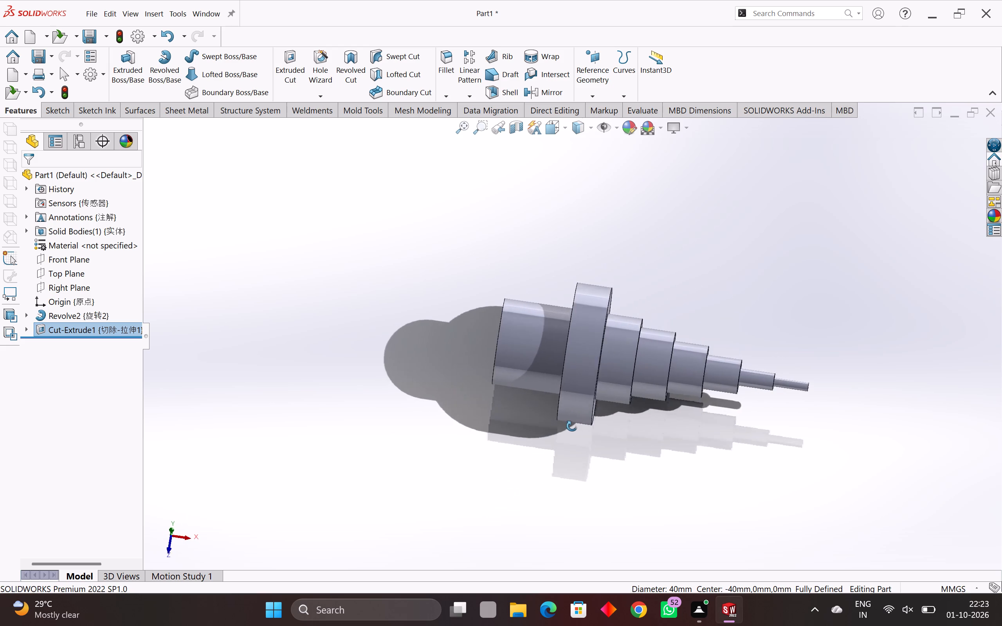
{"action": "middle_click_drag", "start_coordinate": [572, 426], "coordinate": [577, 432]}
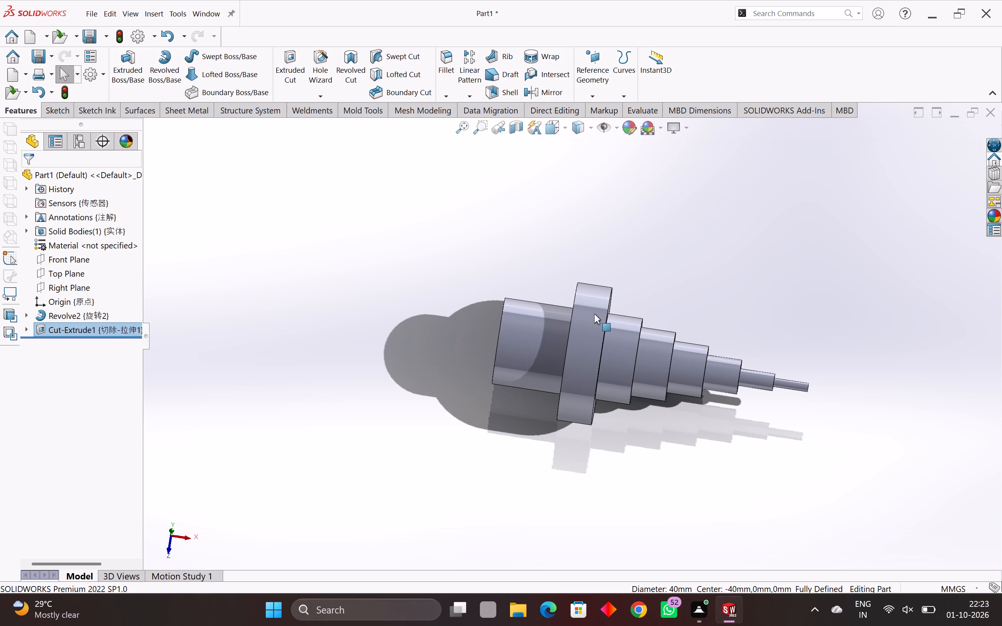
{"action": "middle_click_drag", "start_coordinate": [640, 339], "coordinate": [521, 360]}
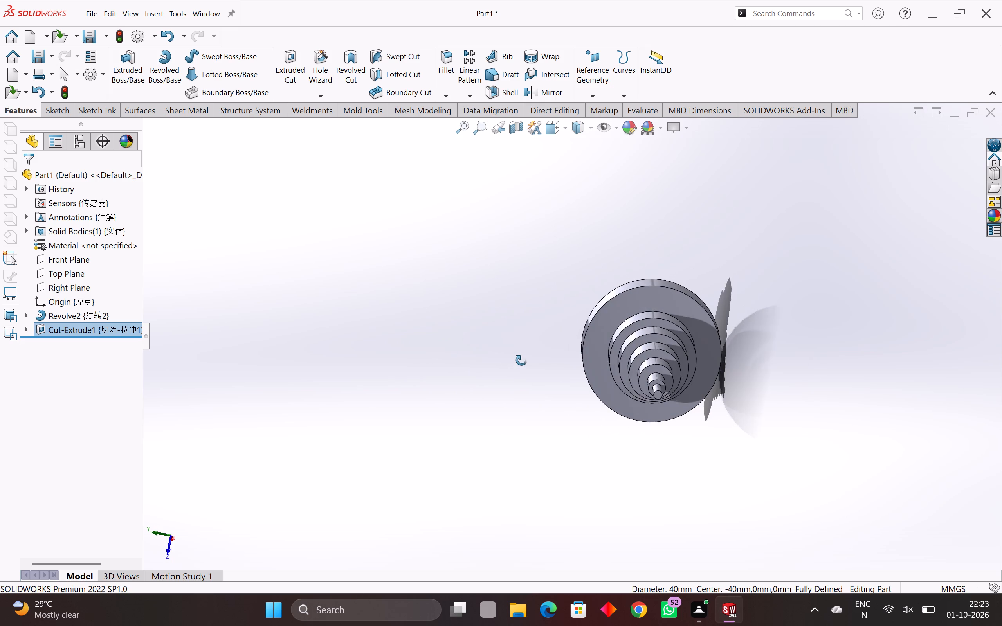
{"action": "middle_click_drag", "start_coordinate": [521, 360], "coordinate": [508, 333]}
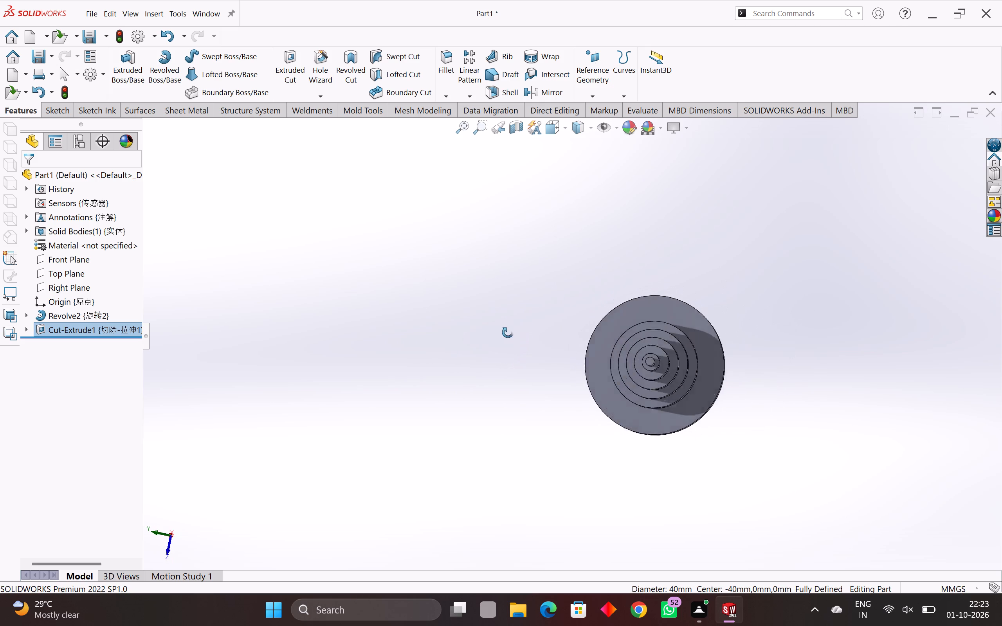
{"action": "middle_click_drag", "start_coordinate": [508, 333], "coordinate": [406, 431]}
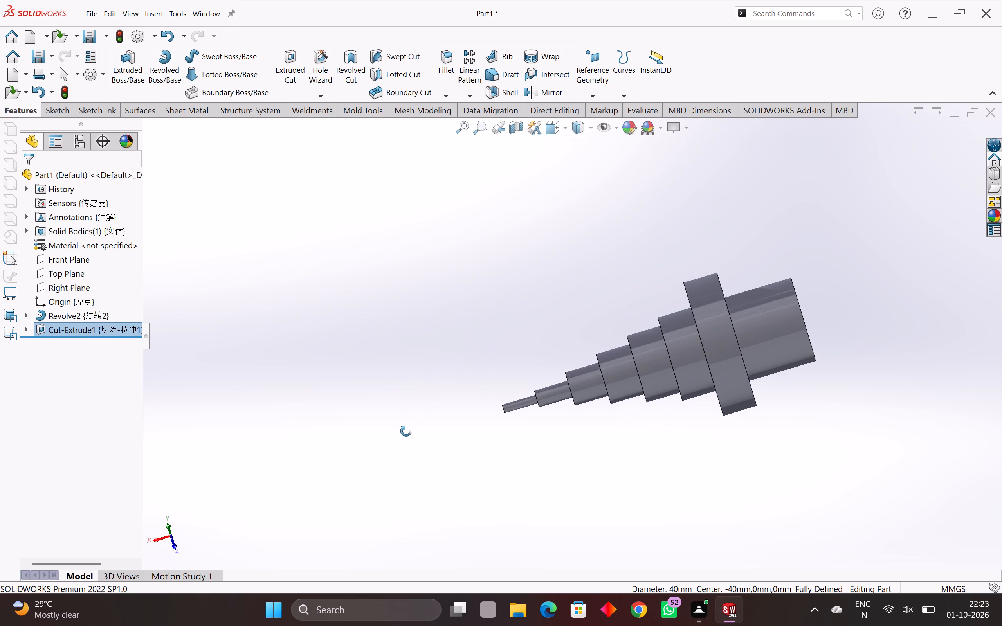
{"action": "middle_click_drag", "start_coordinate": [406, 431], "coordinate": [406, 434]}
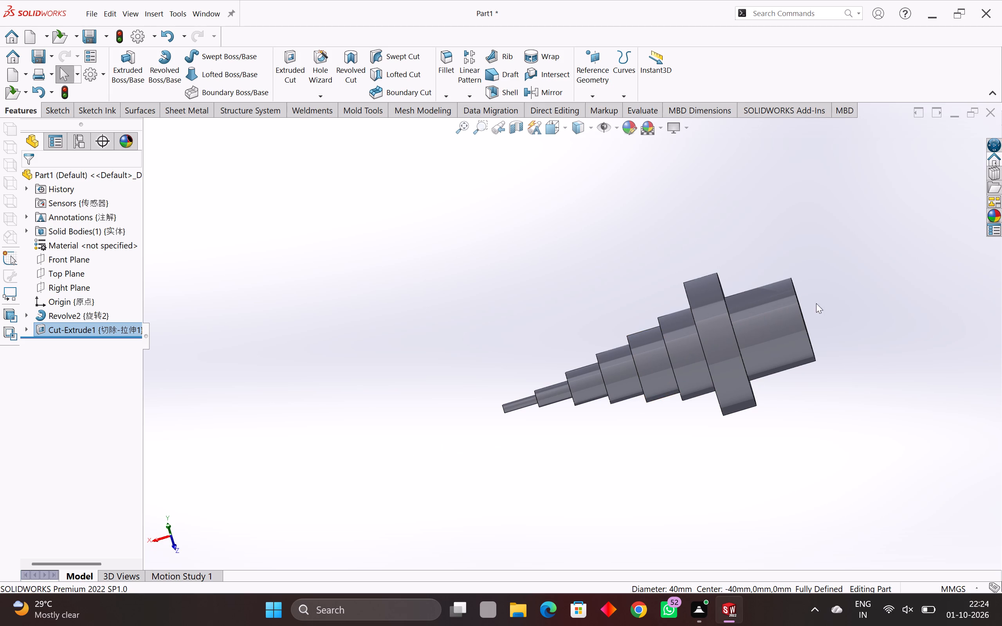
{"action": "middle_click_drag", "start_coordinate": [834, 318], "coordinate": [732, 380]}
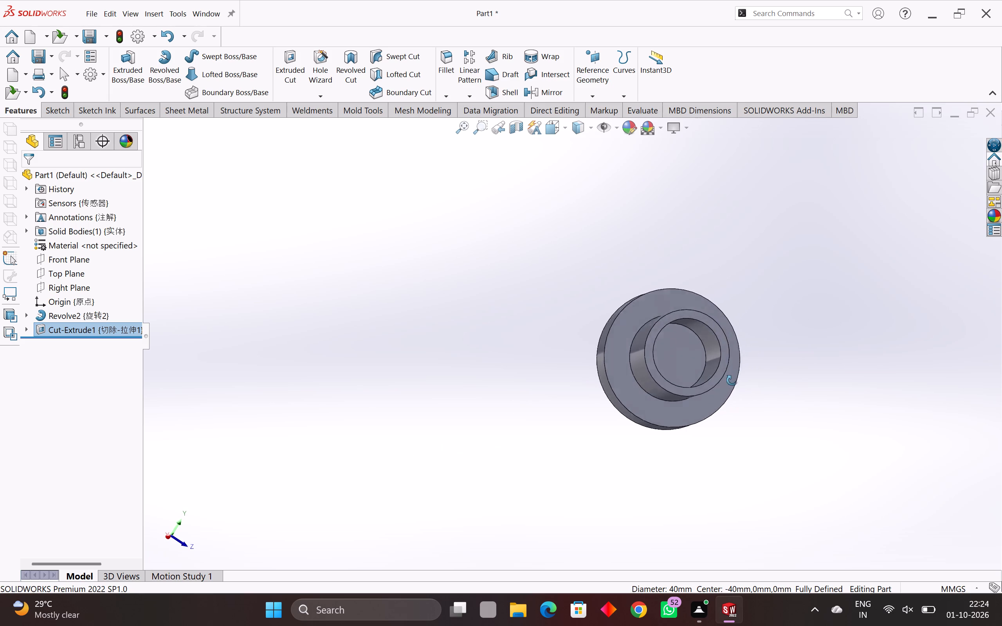
{"action": "middle_click_drag", "start_coordinate": [732, 380], "coordinate": [599, 482]}
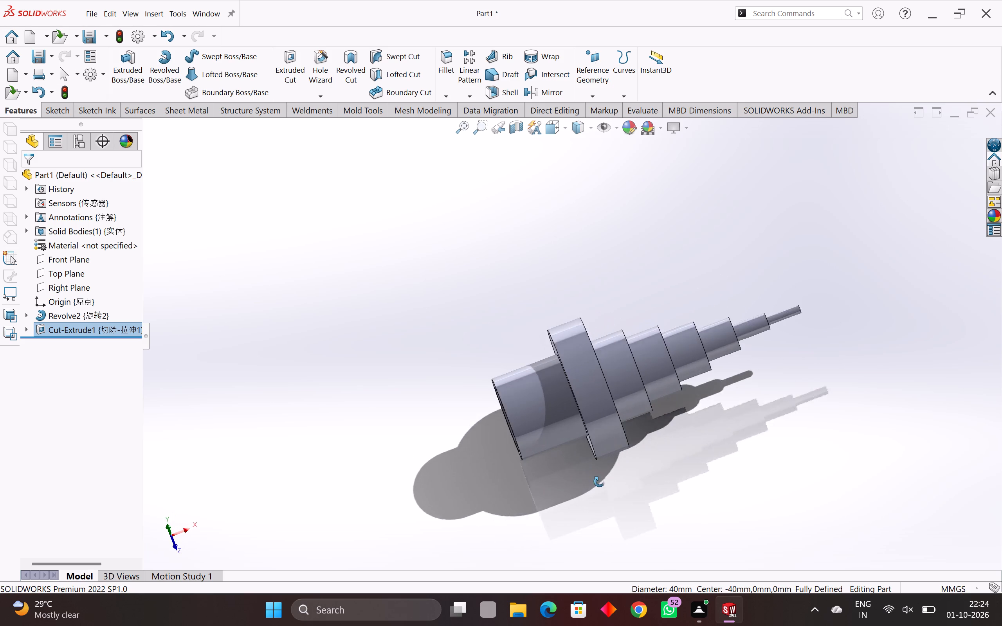
{"action": "middle_click_drag", "start_coordinate": [599, 482], "coordinate": [705, 387]}
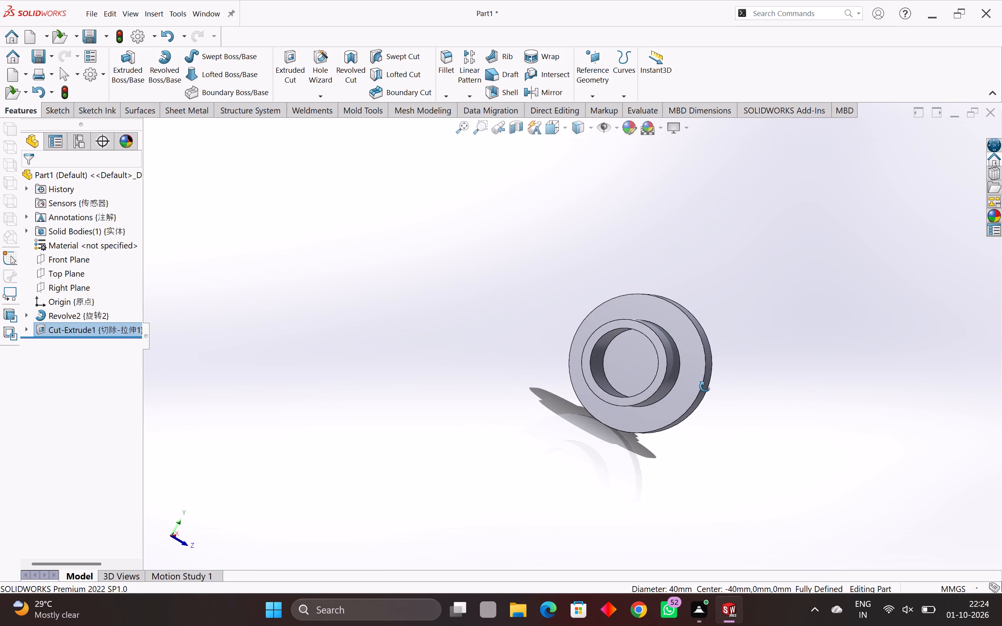
{"action": "middle_click_drag", "start_coordinate": [705, 387], "coordinate": [657, 462]}
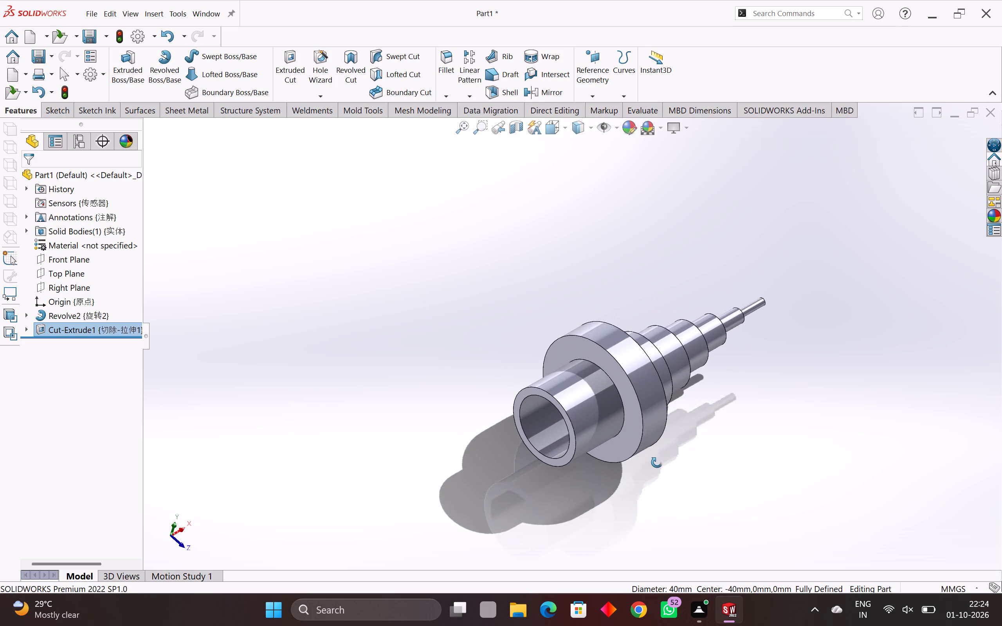
{"action": "middle_click_drag", "start_coordinate": [657, 462], "coordinate": [775, 328]}
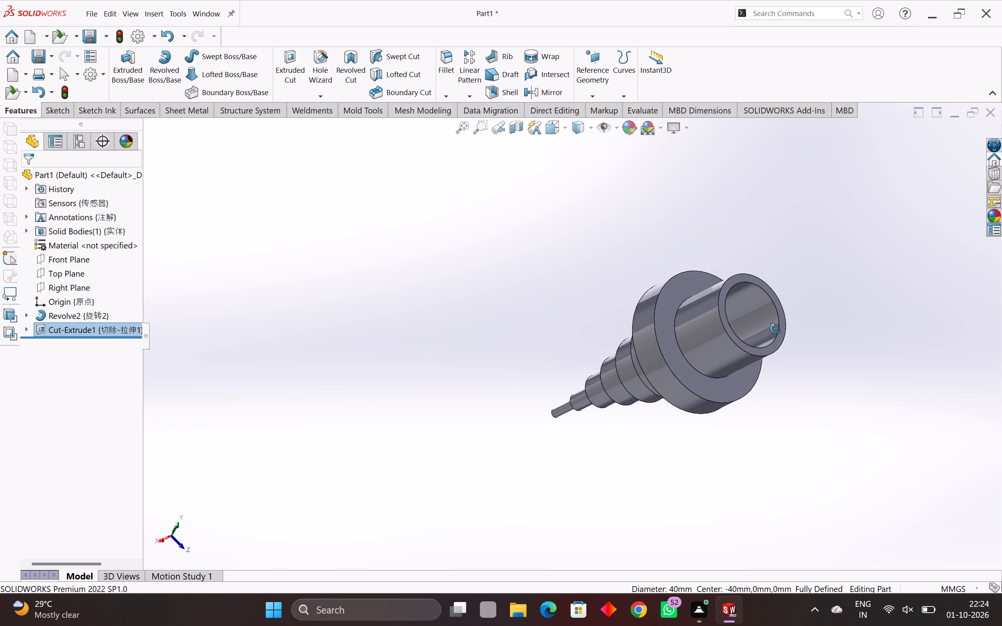
{"action": "middle_click_drag", "start_coordinate": [775, 328], "coordinate": [782, 315]}
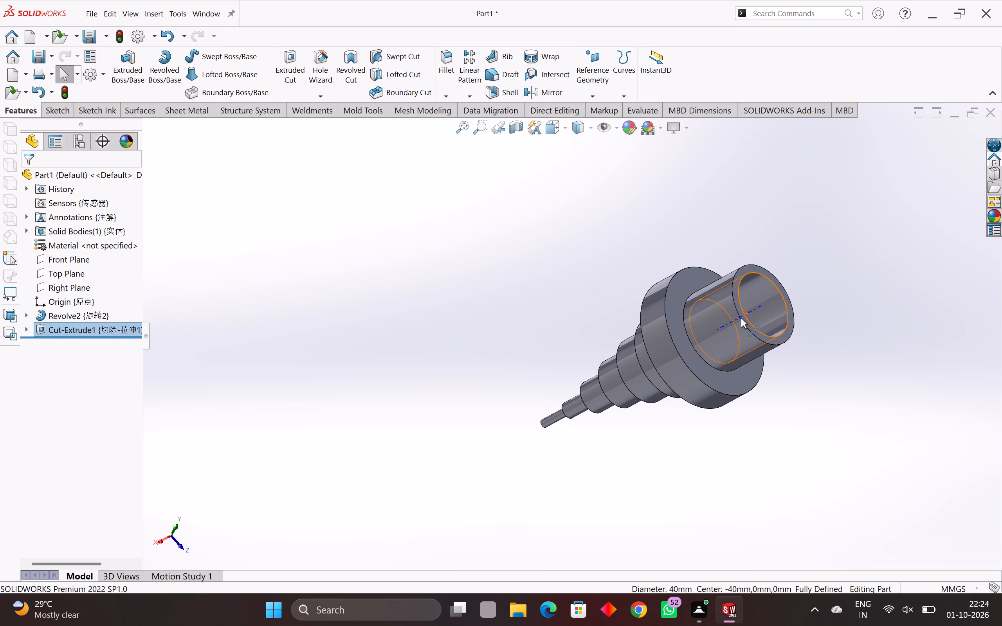
{"action": "middle_click_drag", "start_coordinate": [800, 285], "coordinate": [693, 380]}
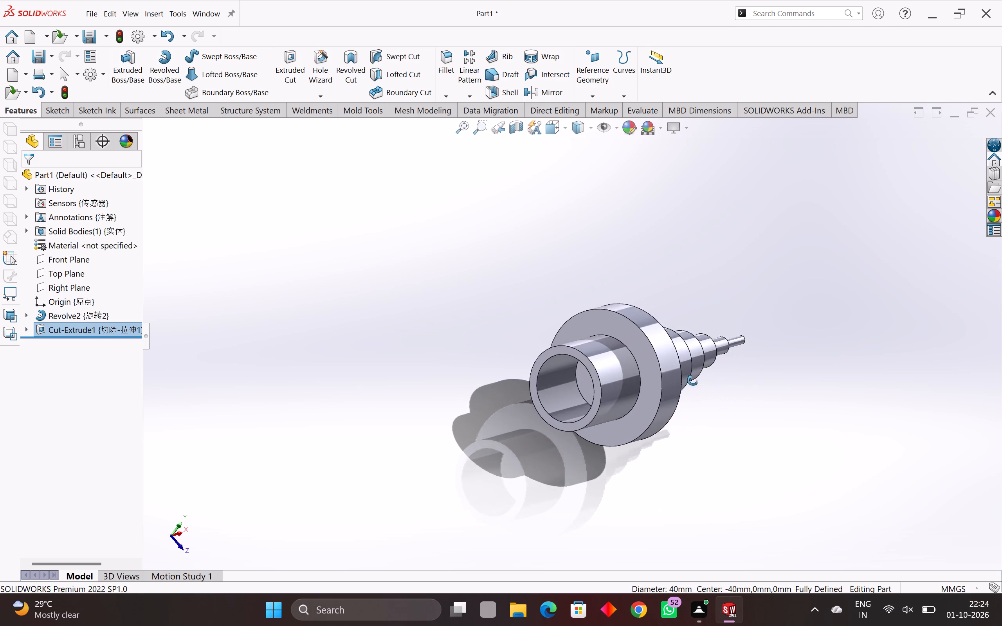
{"action": "middle_click_drag", "start_coordinate": [693, 380], "coordinate": [717, 356]}
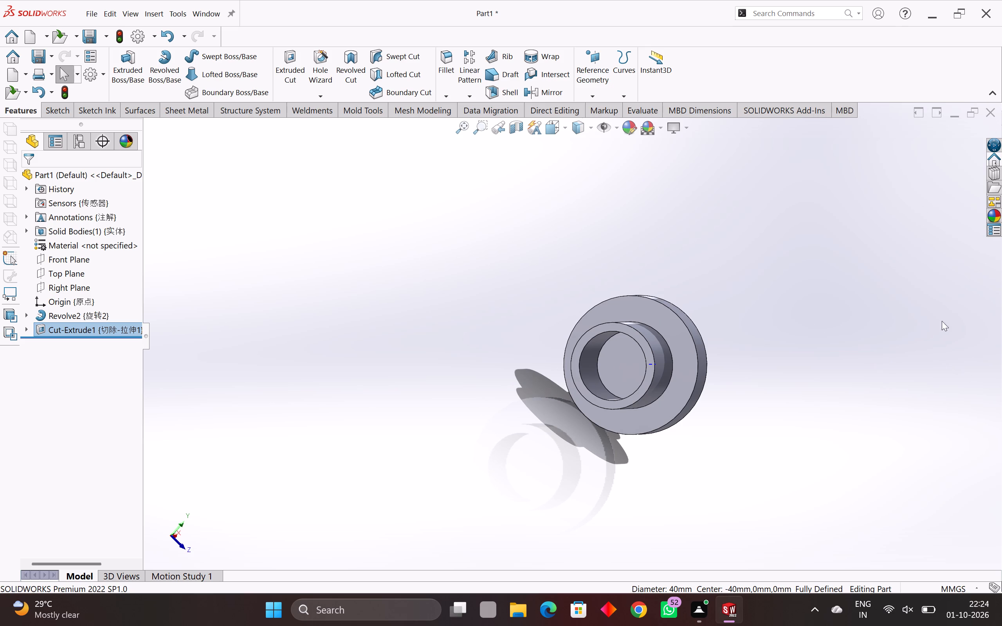
{"action": "scroll", "coordinate": [1001, 227], "scroll_direction": "down", "scroll_amount": 1}
{"action": "middle_click_drag", "start_coordinate": [1001, 173], "coordinate": [1001, 133]}
{"action": "middle_click_drag", "start_coordinate": [460, 325], "coordinate": [542, 312]}
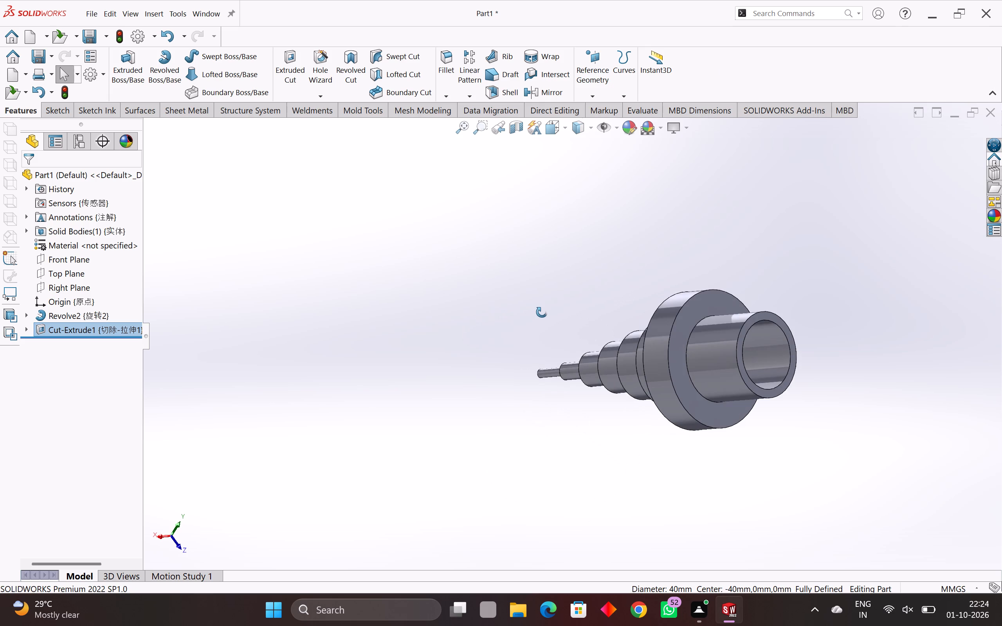
{"action": "middle_click_drag", "start_coordinate": [542, 312], "coordinate": [541, 311]}
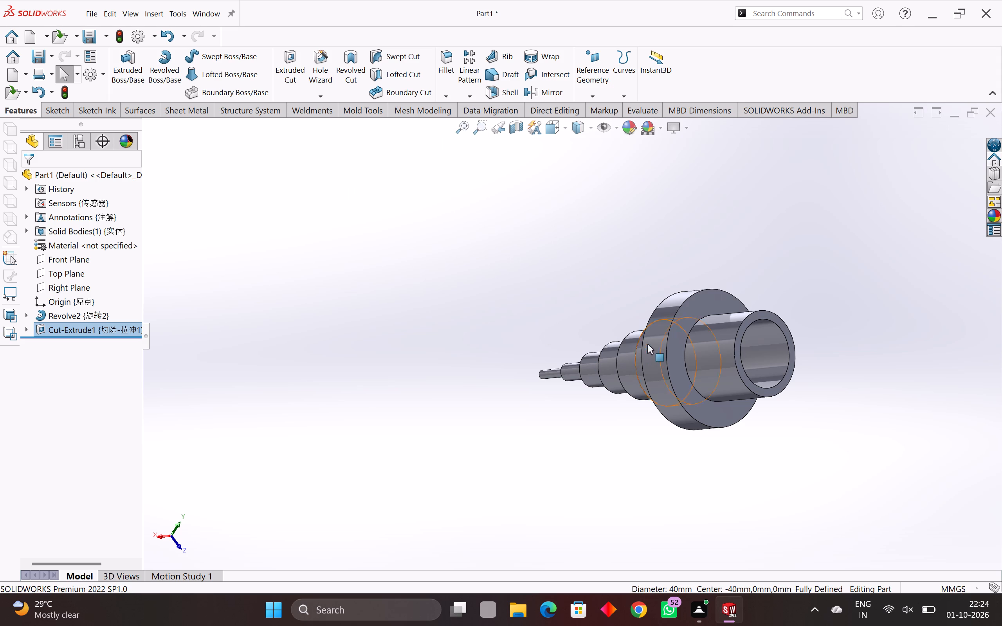
Examine the outside of the bored stepped shaft from both ends, checking the bore opening, flange and tapering steps.
{"action": "middle_click_drag", "start_coordinate": [758, 364], "coordinate": [476, 452]}
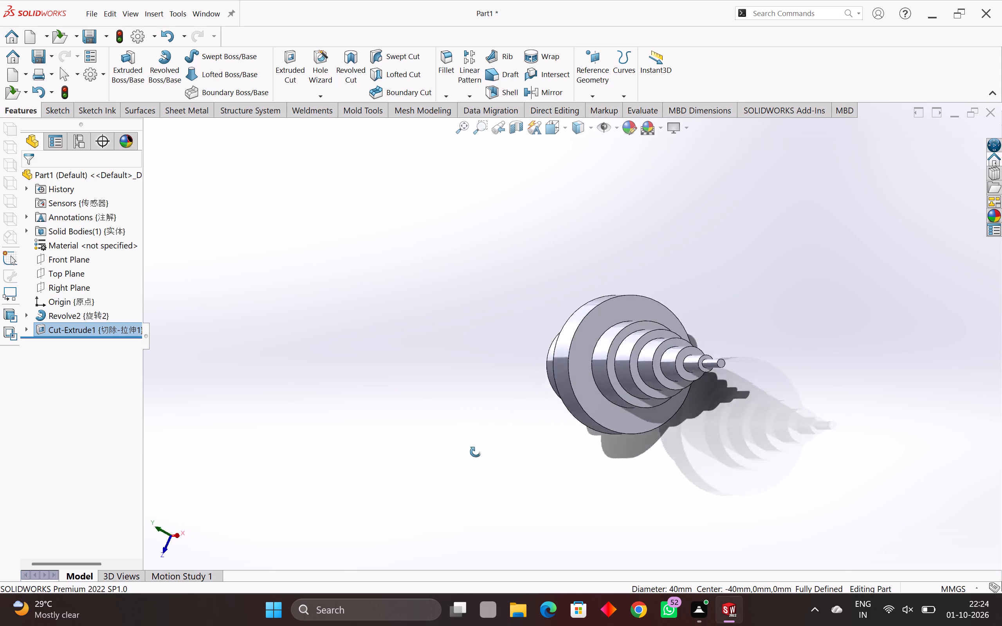
{"action": "middle_click_drag", "start_coordinate": [476, 452], "coordinate": [536, 446]}
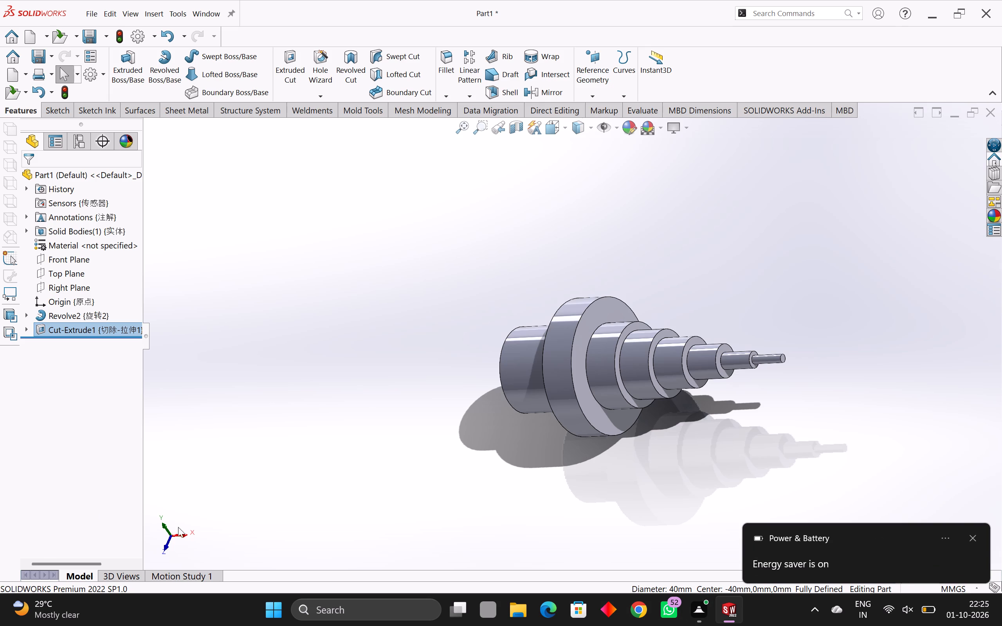
{"action": "middle_click_drag", "start_coordinate": [672, 405], "coordinate": [505, 472]}
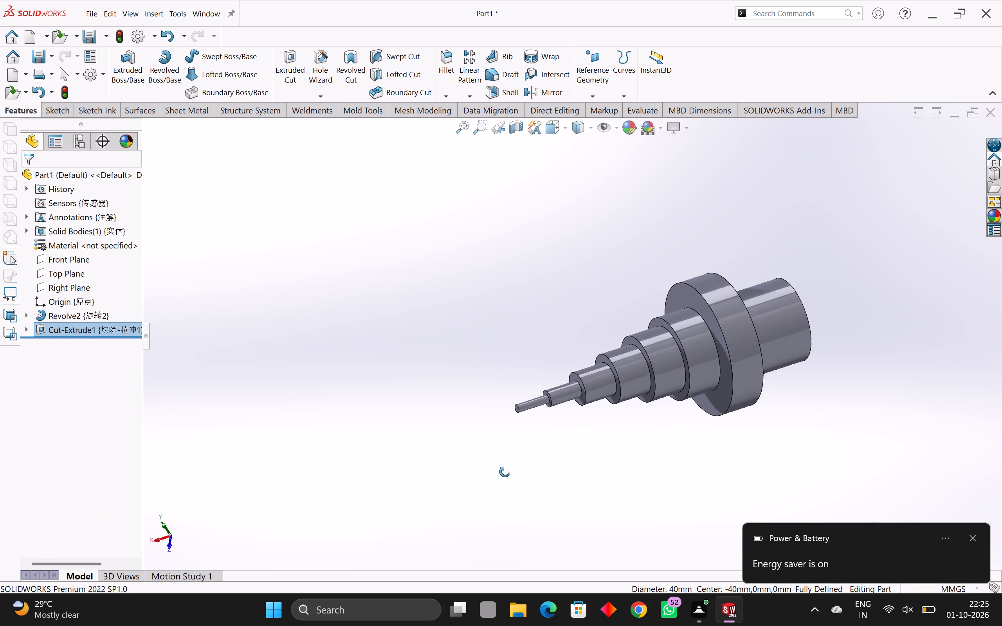
{"action": "middle_click_drag", "start_coordinate": [505, 472], "coordinate": [256, 575]}
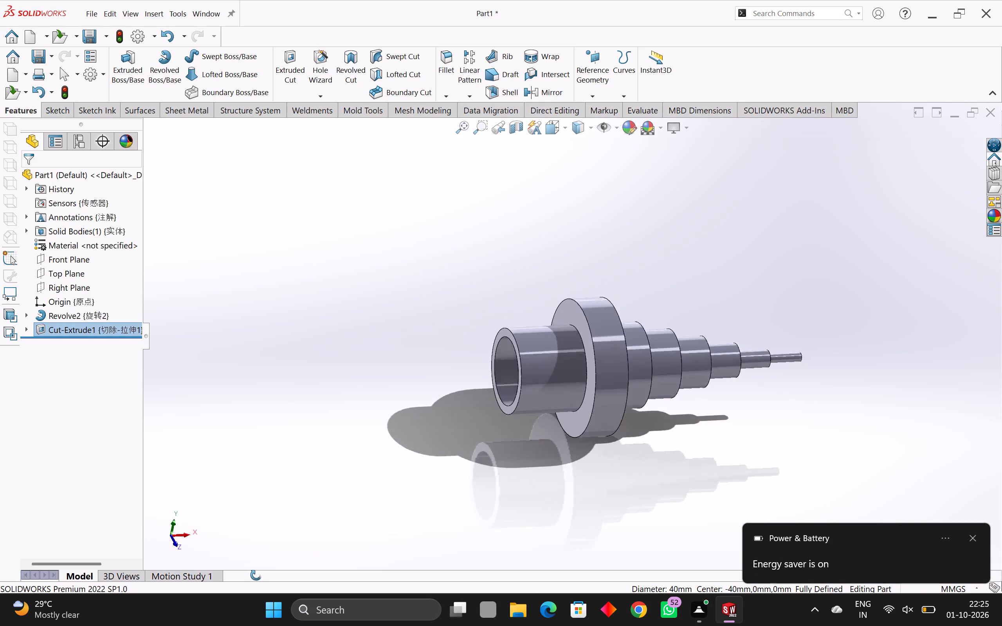
{"action": "middle_click_drag", "start_coordinate": [256, 575], "coordinate": [287, 508]}
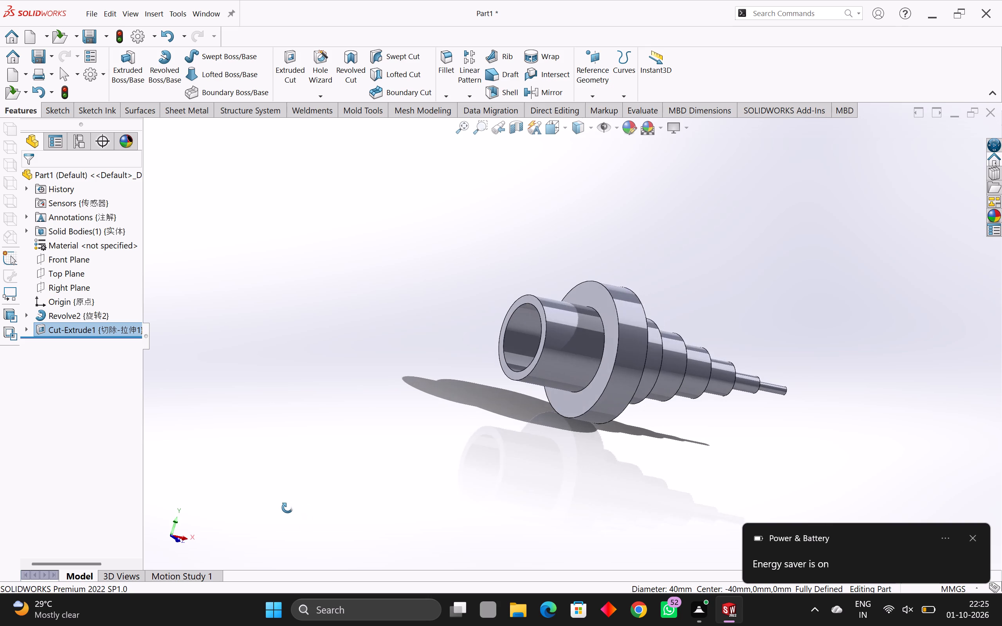
{"action": "middle_click_drag", "start_coordinate": [287, 508], "coordinate": [269, 475]}
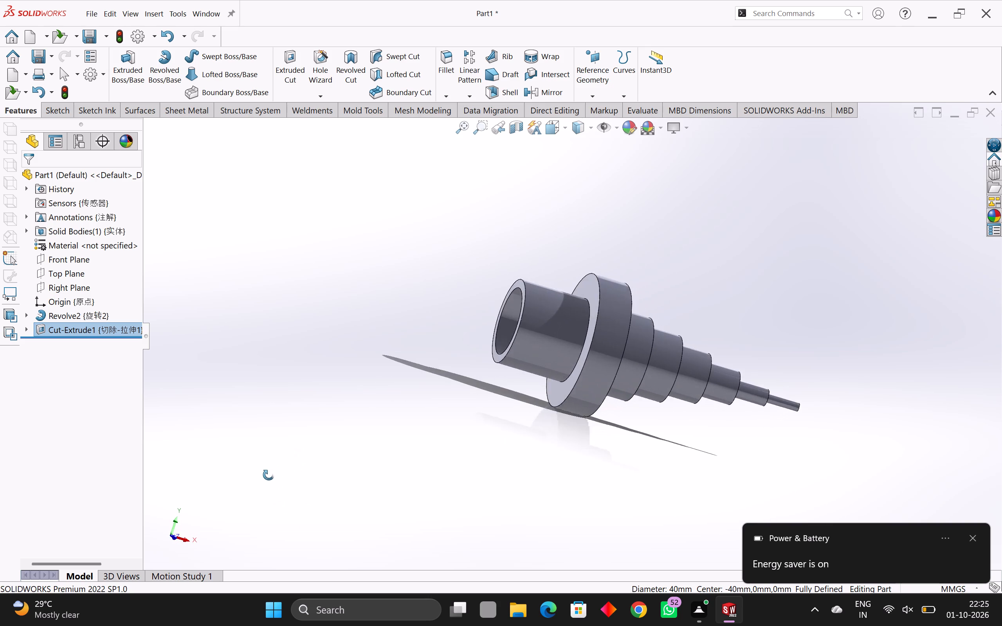
{"action": "middle_click_drag", "start_coordinate": [269, 475], "coordinate": [155, 534]}
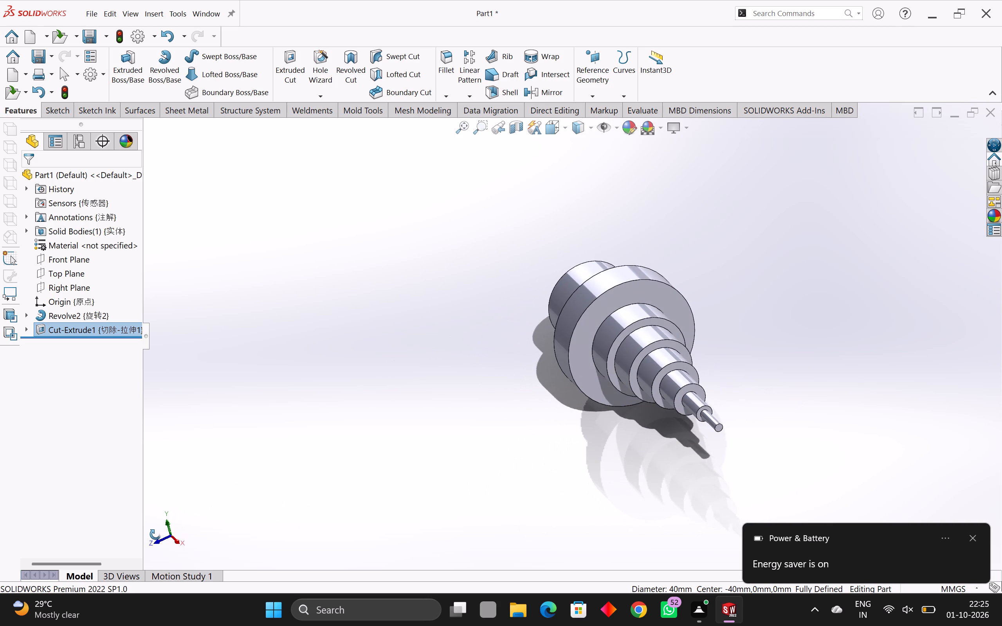
{"action": "middle_click_drag", "start_coordinate": [155, 534], "coordinate": [238, 486]}
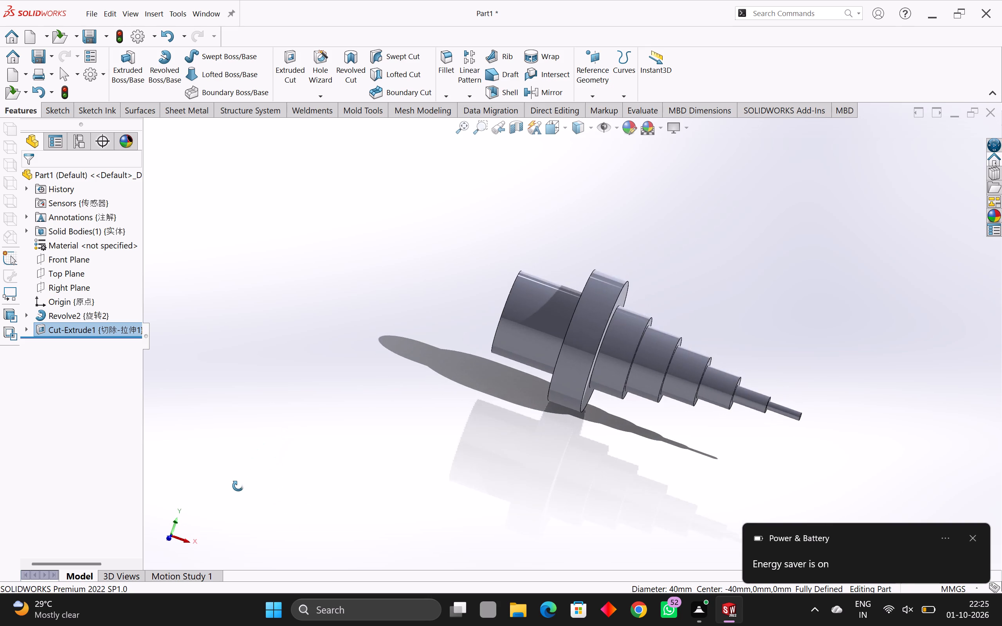
{"action": "middle_click_drag", "start_coordinate": [238, 486], "coordinate": [191, 553]}
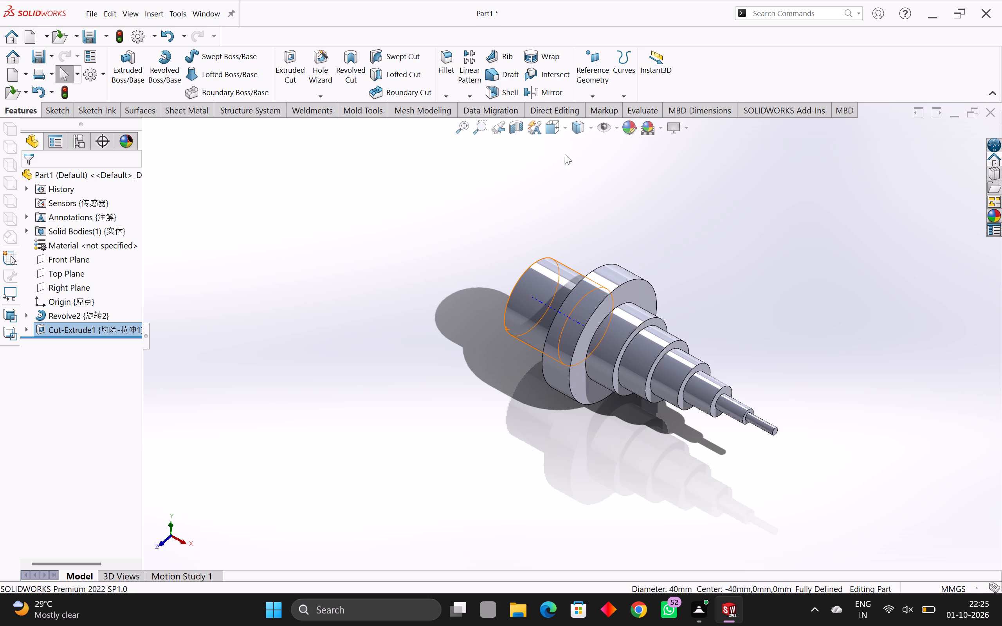
Apply a planar section view through the shaft on the Front Plane at 0 mm offset, inspecting the bore and solid steps from several angles.
{"action": "left_click", "coordinate": [514, 125]}
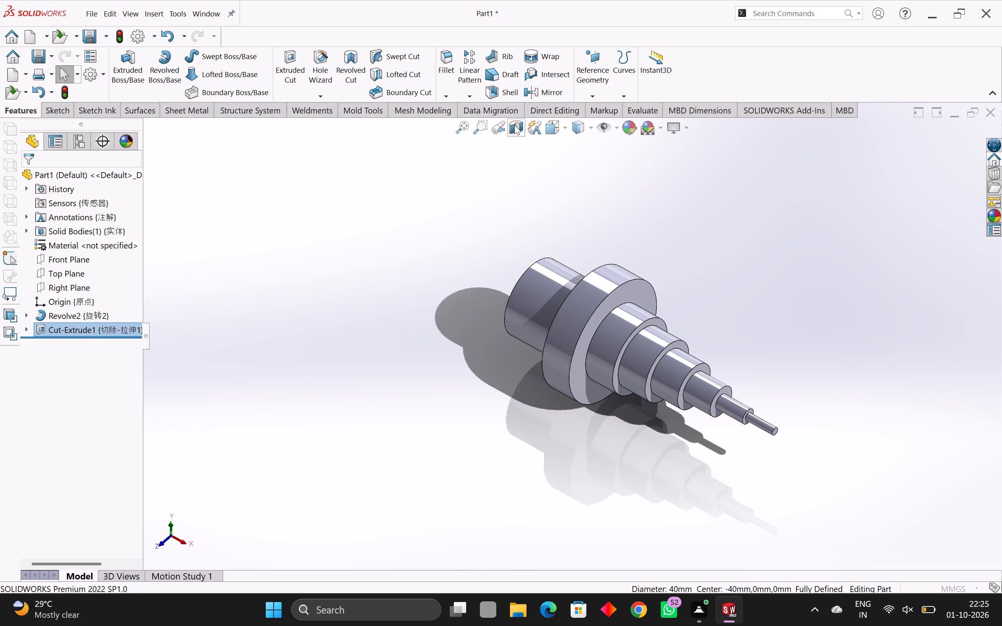
{"action": "middle_click_drag", "start_coordinate": [652, 325], "coordinate": [678, 316]}
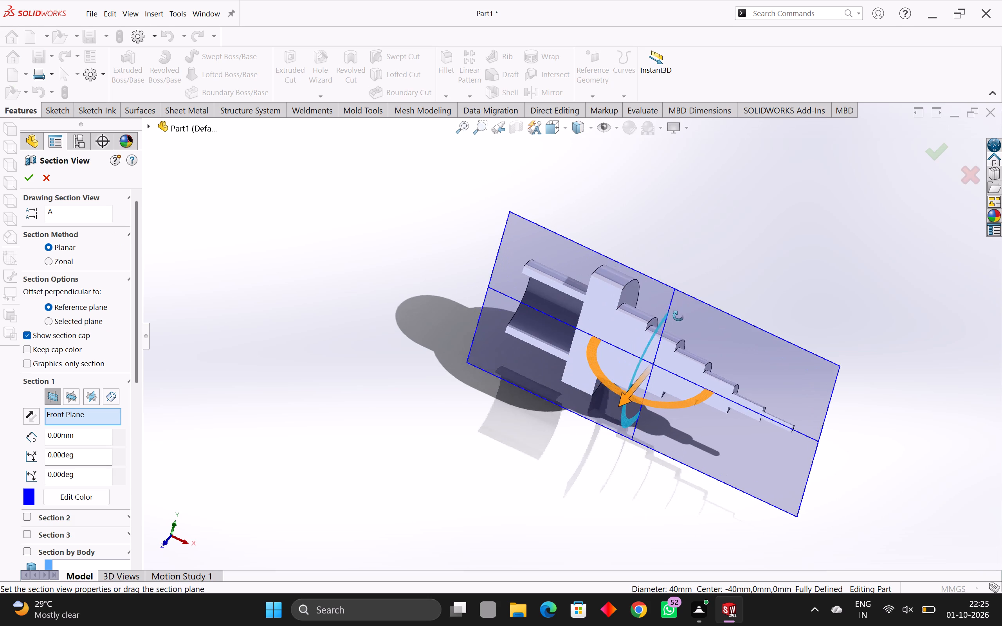
{"action": "middle_click_drag", "start_coordinate": [678, 316], "coordinate": [652, 272]}
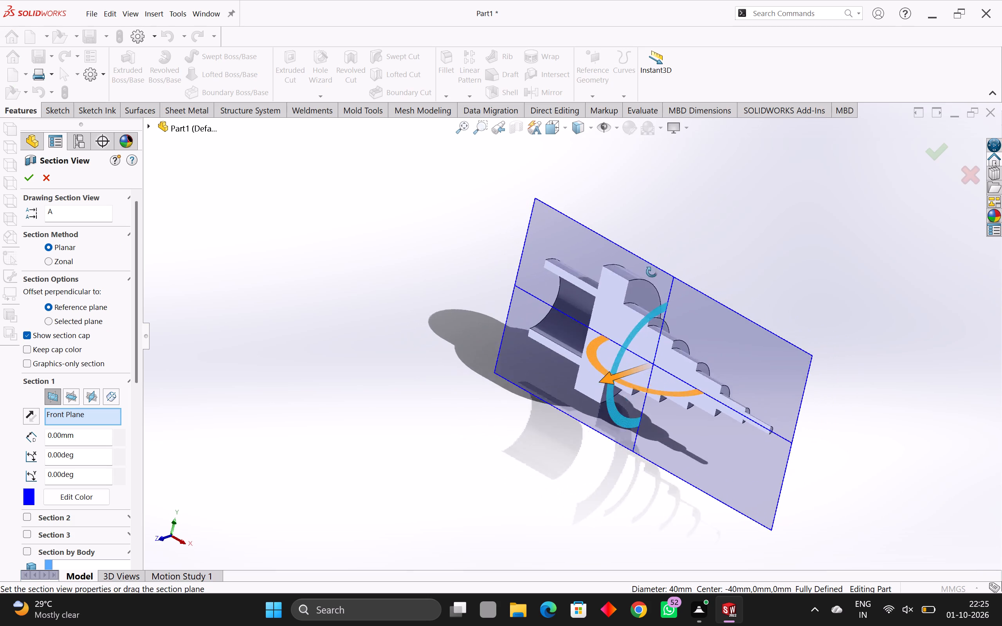
{"action": "middle_click_drag", "start_coordinate": [652, 272], "coordinate": [558, 334]}
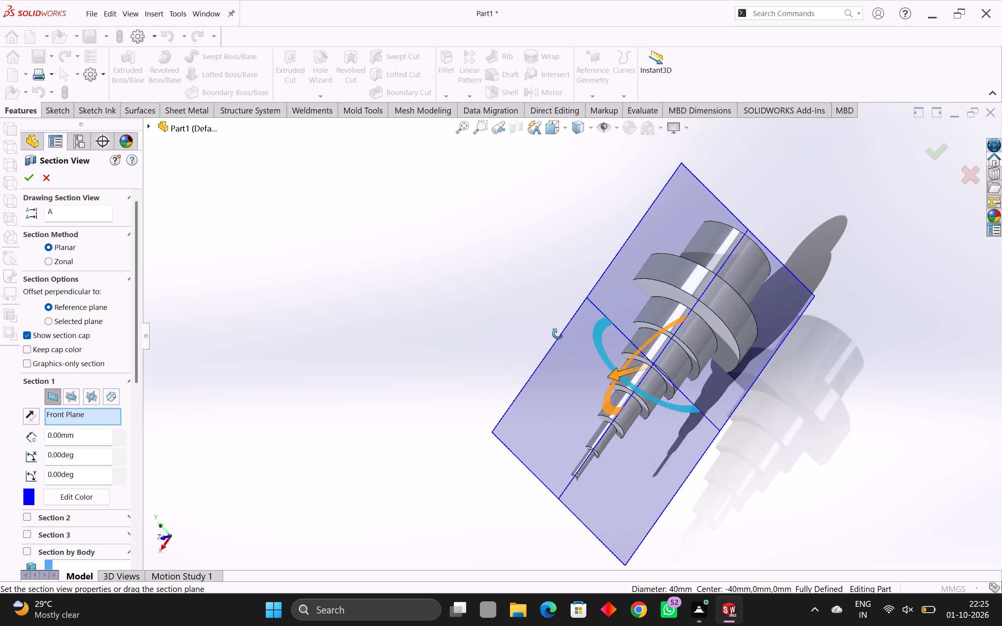
{"action": "middle_click_drag", "start_coordinate": [558, 334], "coordinate": [702, 303]}
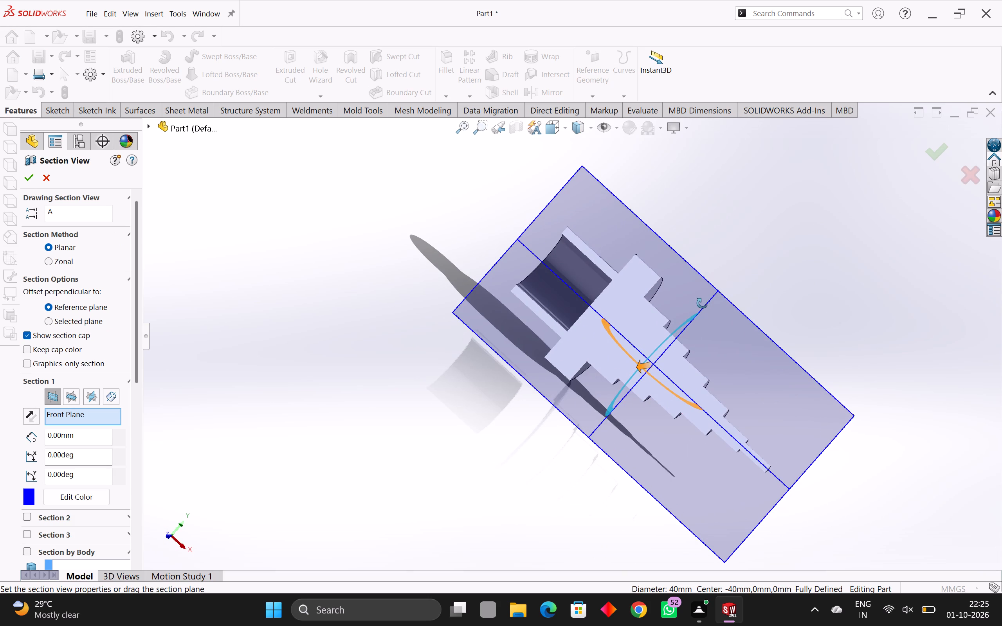
{"action": "middle_click_drag", "start_coordinate": [702, 303], "coordinate": [692, 306]}
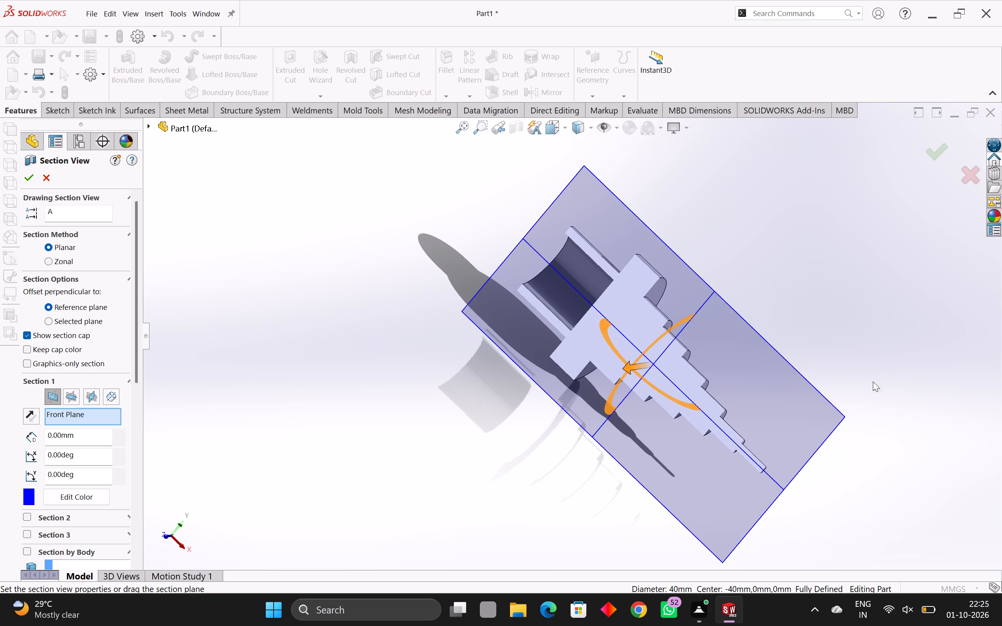
{"action": "left_click", "coordinate": [898, 331]}
{"action": "left_click_drag", "start_coordinate": [753, 291], "coordinate": [655, 308]}
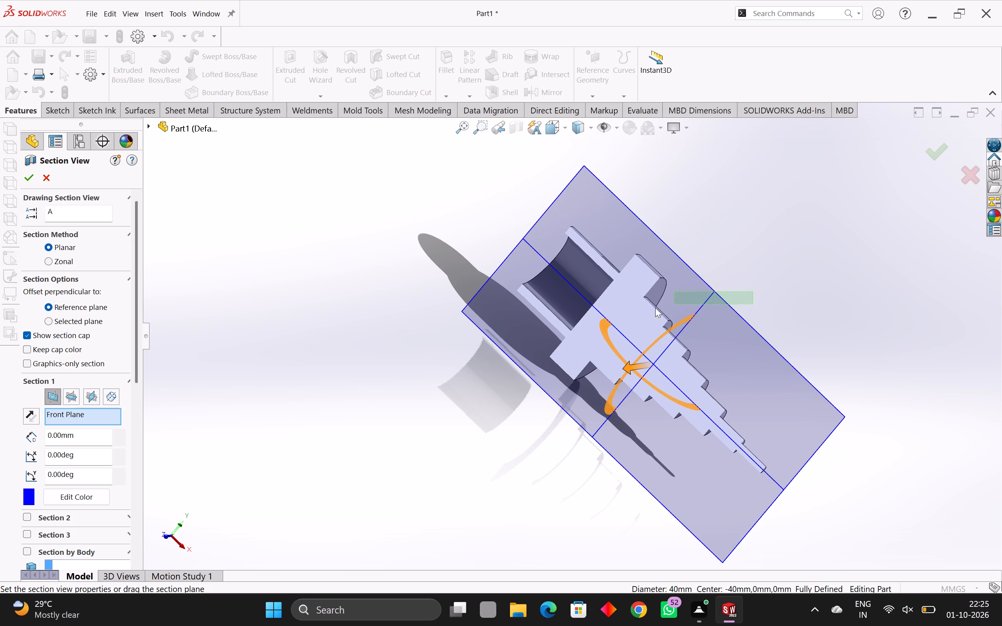
{"action": "left_click_drag", "start_coordinate": [655, 308], "coordinate": [616, 327]}
{"action": "middle_click_drag", "start_coordinate": [748, 292], "coordinate": [746, 292]}
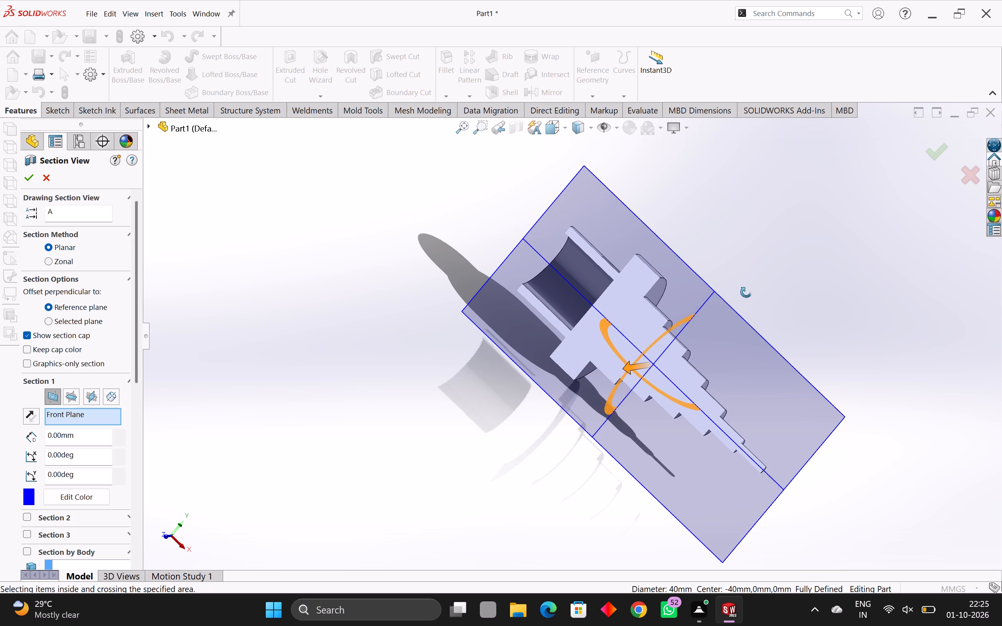
{"action": "middle_click_drag", "start_coordinate": [746, 292], "coordinate": [355, 446]}
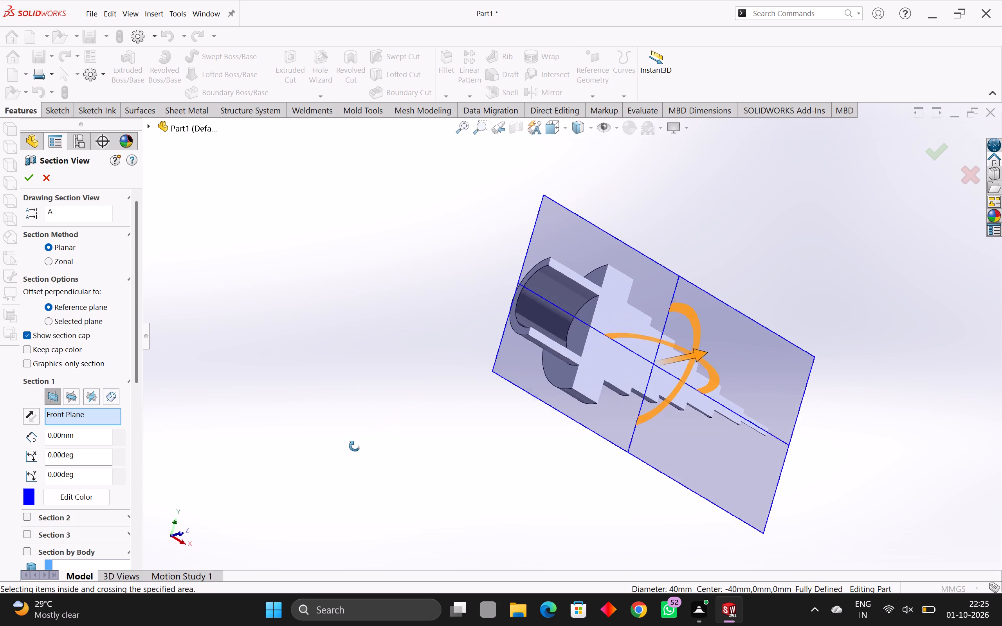
{"action": "middle_click_drag", "start_coordinate": [355, 446], "coordinate": [313, 438]}
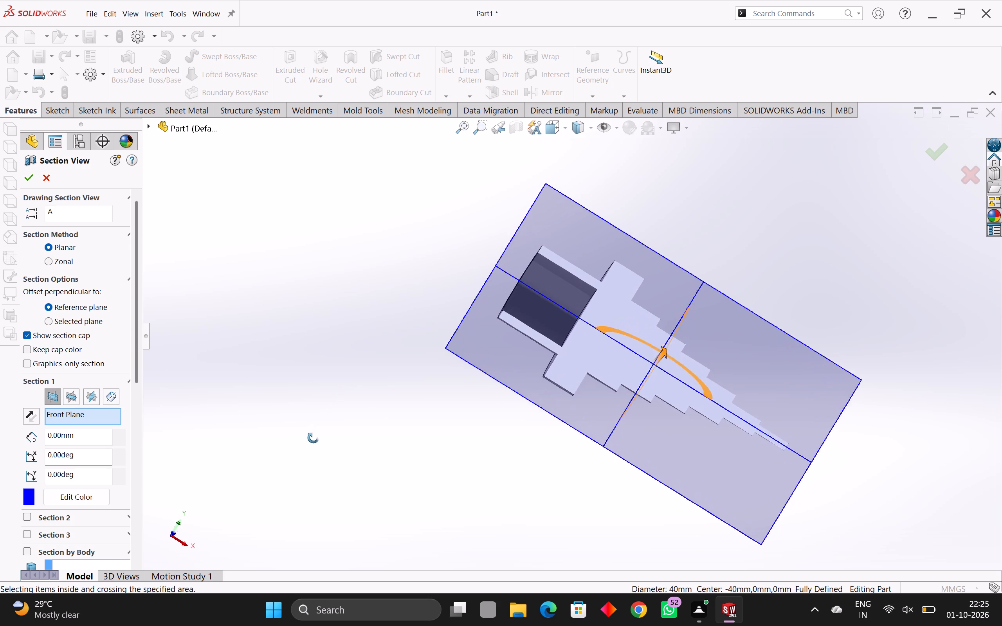
{"action": "middle_click_drag", "start_coordinate": [313, 438], "coordinate": [234, 557]}
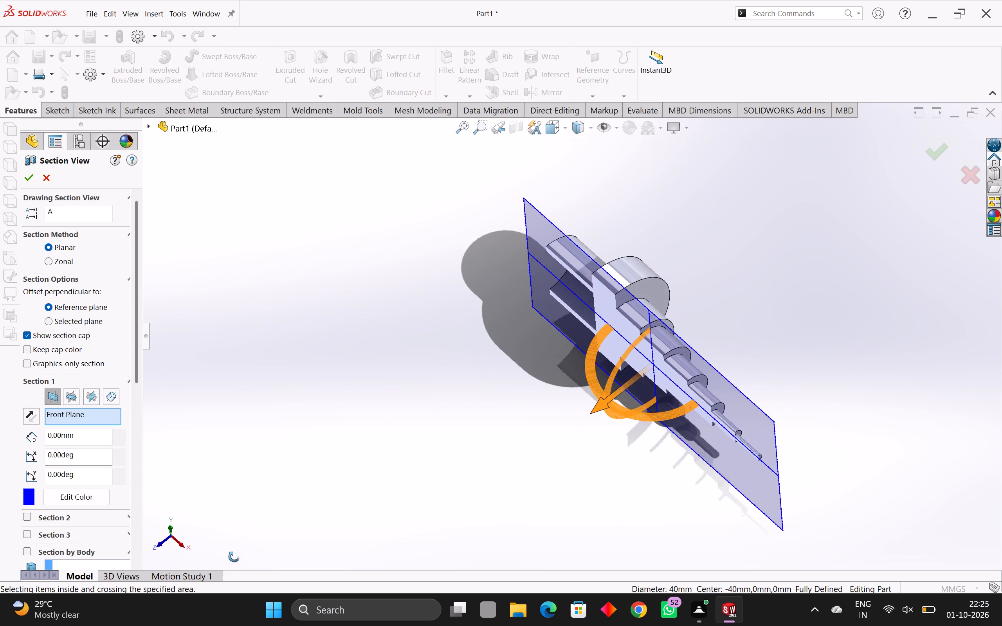
{"action": "middle_click_drag", "start_coordinate": [234, 557], "coordinate": [399, 435]}
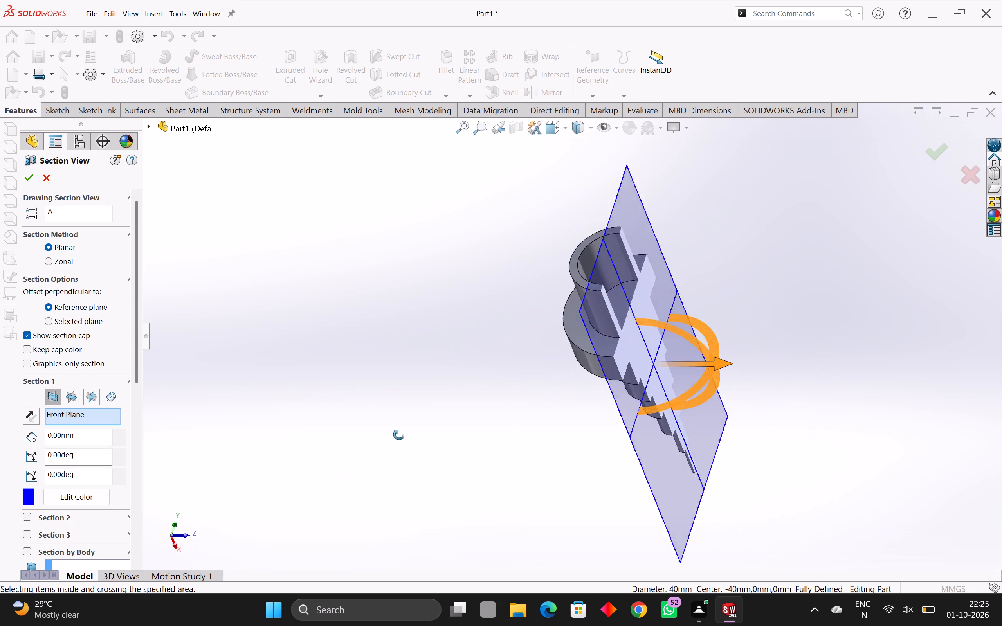
{"action": "middle_click_drag", "start_coordinate": [399, 435], "coordinate": [551, 313]}
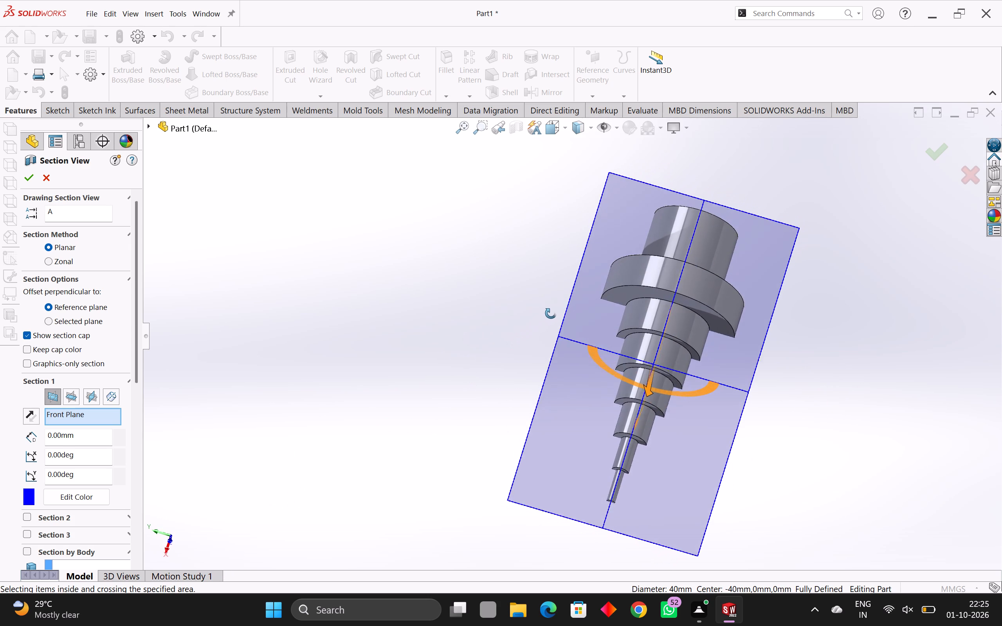
{"action": "middle_click_drag", "start_coordinate": [551, 313], "coordinate": [471, 434]}
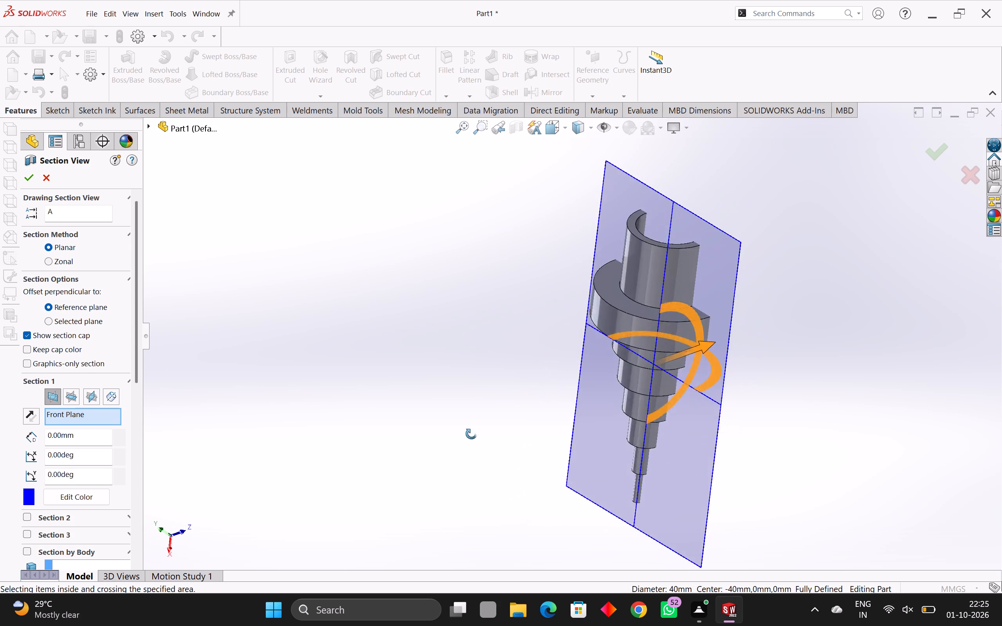
{"action": "middle_click_drag", "start_coordinate": [471, 434], "coordinate": [404, 548]}
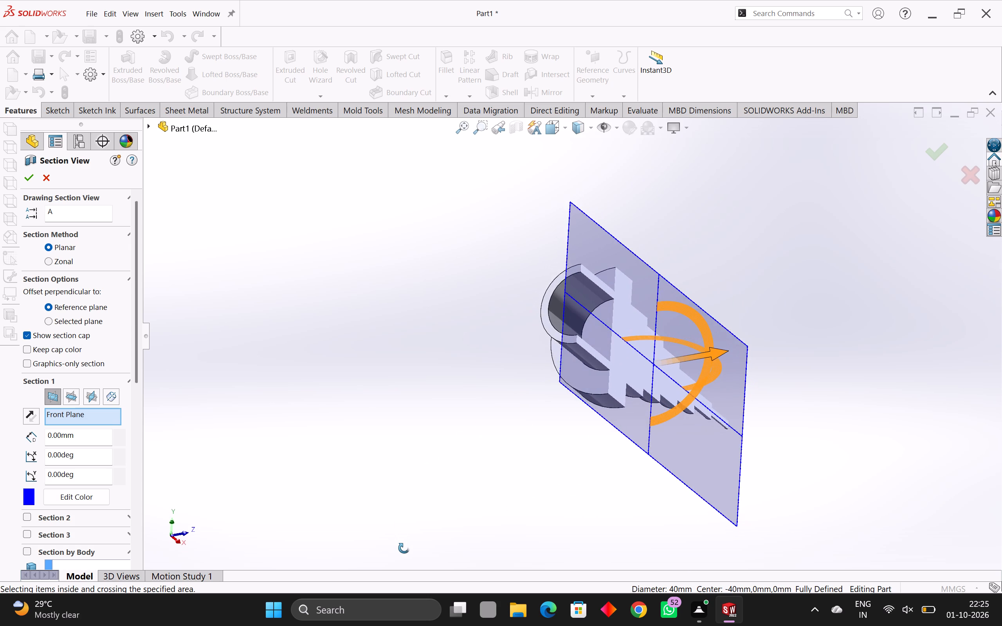
{"action": "middle_click_drag", "start_coordinate": [404, 548], "coordinate": [615, 476]}
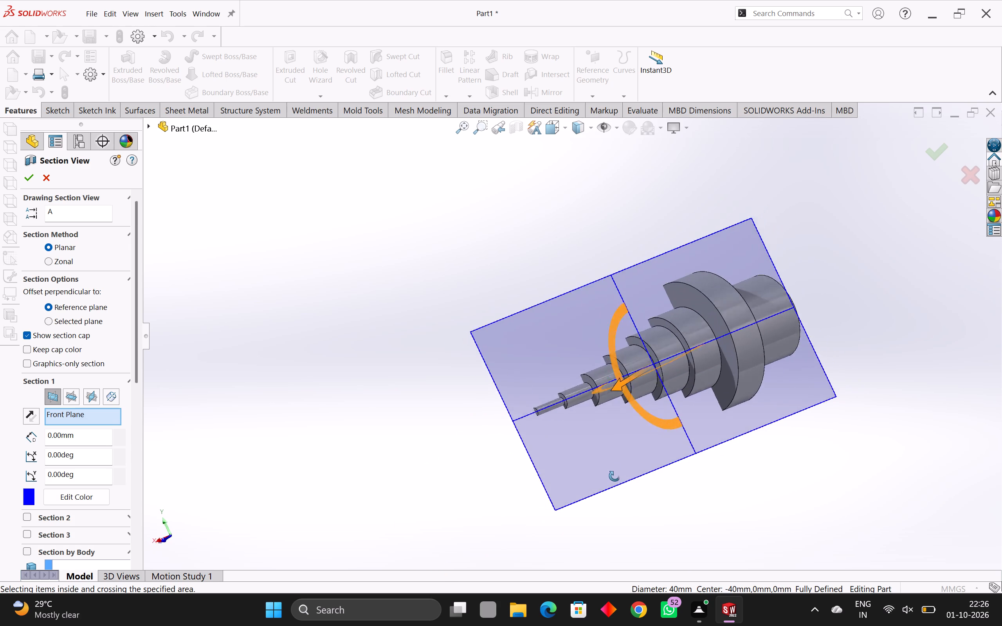
{"action": "middle_click_drag", "start_coordinate": [615, 476], "coordinate": [734, 358]}
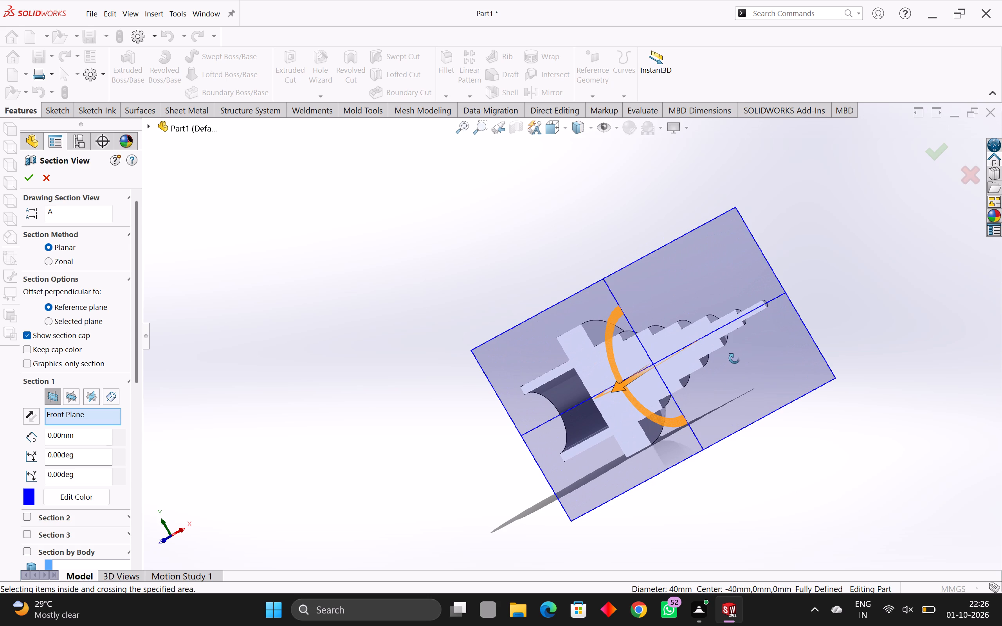
{"action": "middle_click_drag", "start_coordinate": [734, 358], "coordinate": [701, 382]}
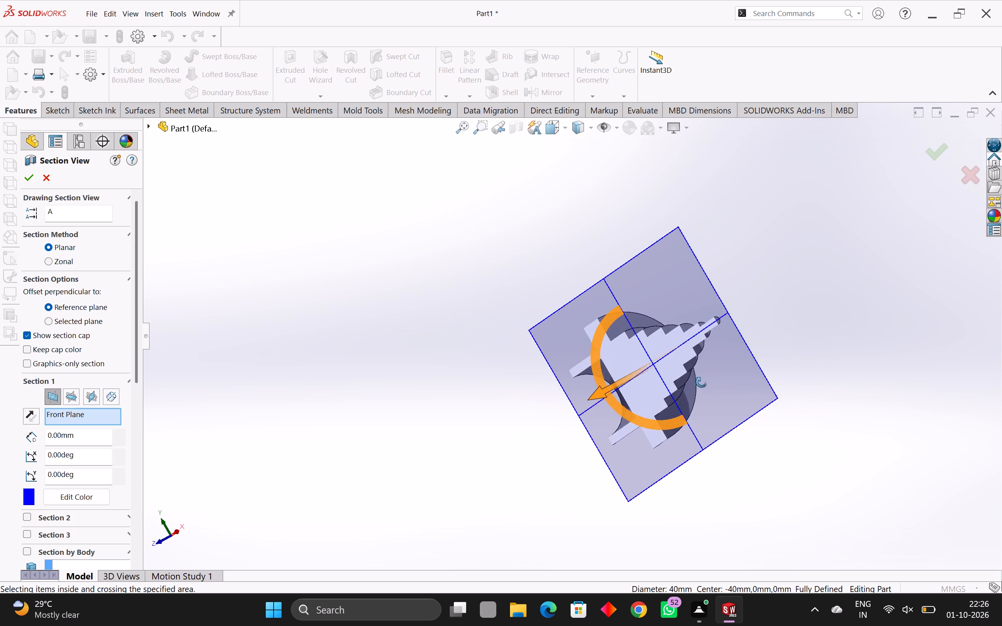
{"action": "middle_click_drag", "start_coordinate": [701, 382], "coordinate": [646, 416]}
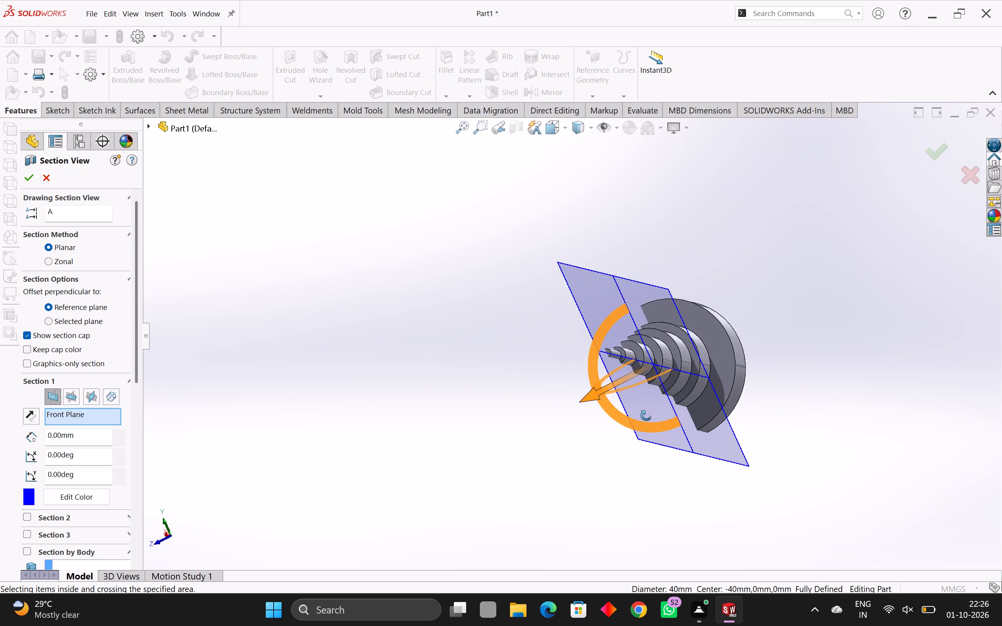
{"action": "middle_click_drag", "start_coordinate": [646, 416], "coordinate": [728, 349]}
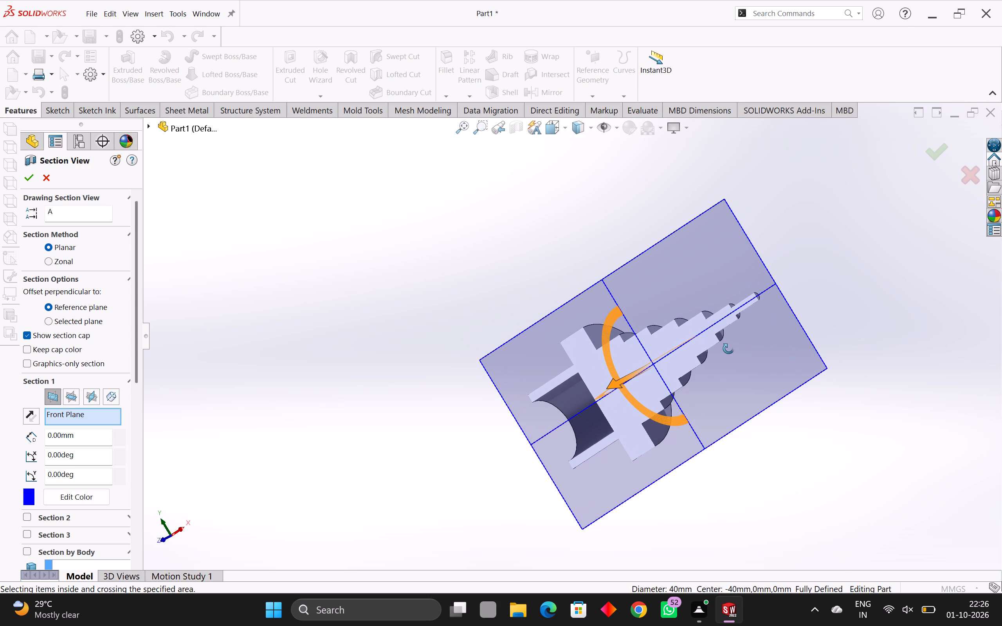
{"action": "middle_click_drag", "start_coordinate": [728, 349], "coordinate": [663, 392]}
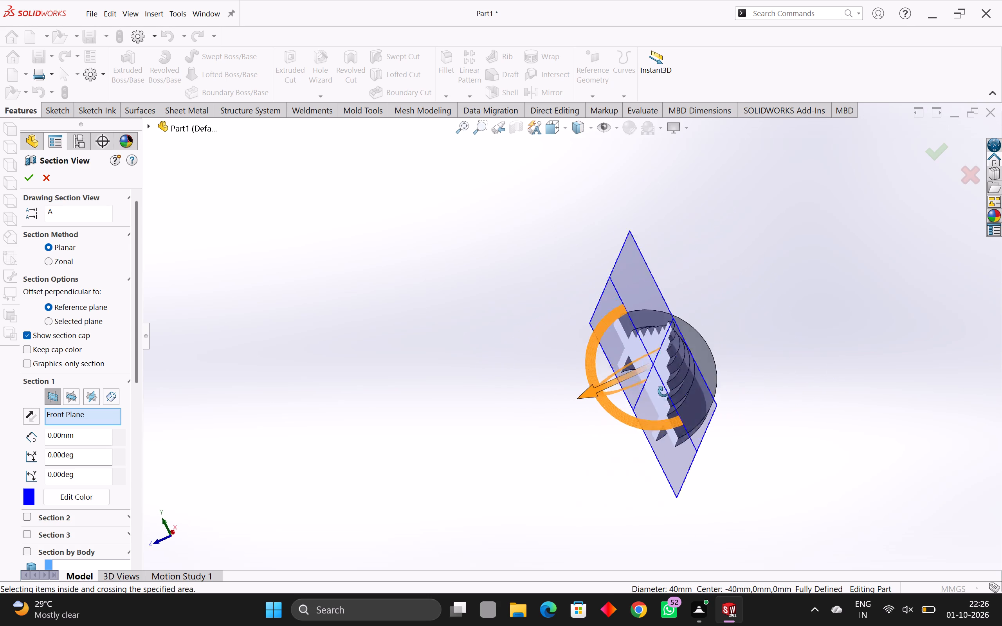
{"action": "middle_click_drag", "start_coordinate": [663, 392], "coordinate": [673, 380]}
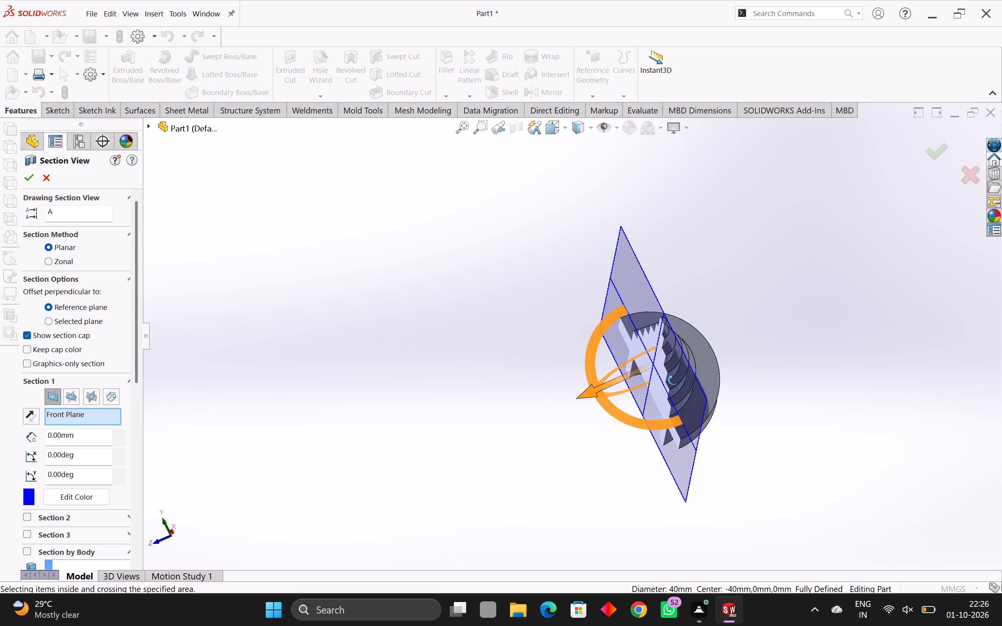
{"action": "middle_click_drag", "start_coordinate": [673, 380], "coordinate": [762, 374]}
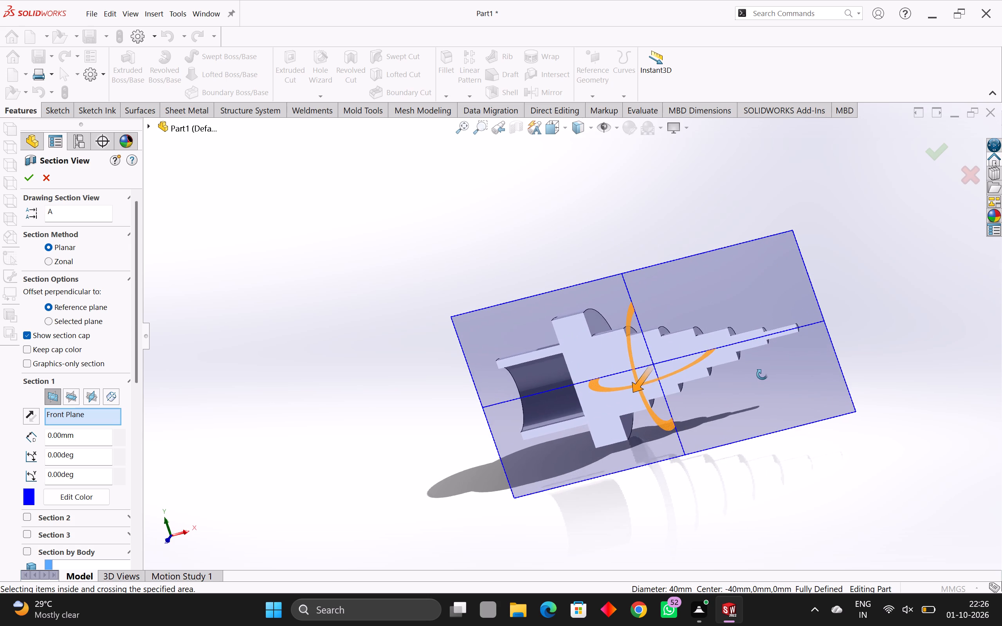
{"action": "middle_click_drag", "start_coordinate": [762, 374], "coordinate": [766, 327]}
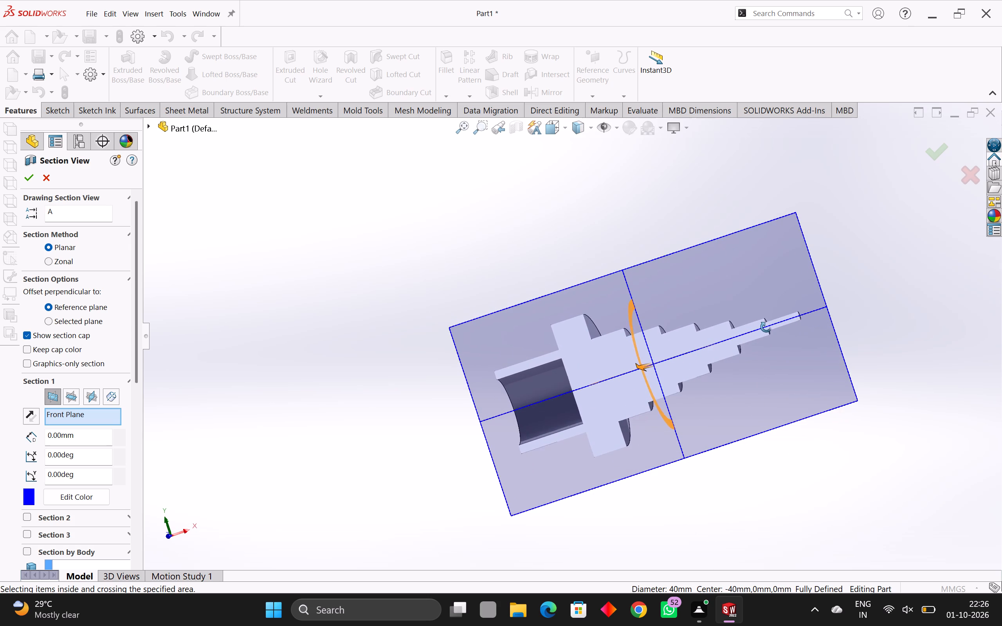
{"action": "middle_click_drag", "start_coordinate": [766, 327], "coordinate": [798, 296]}
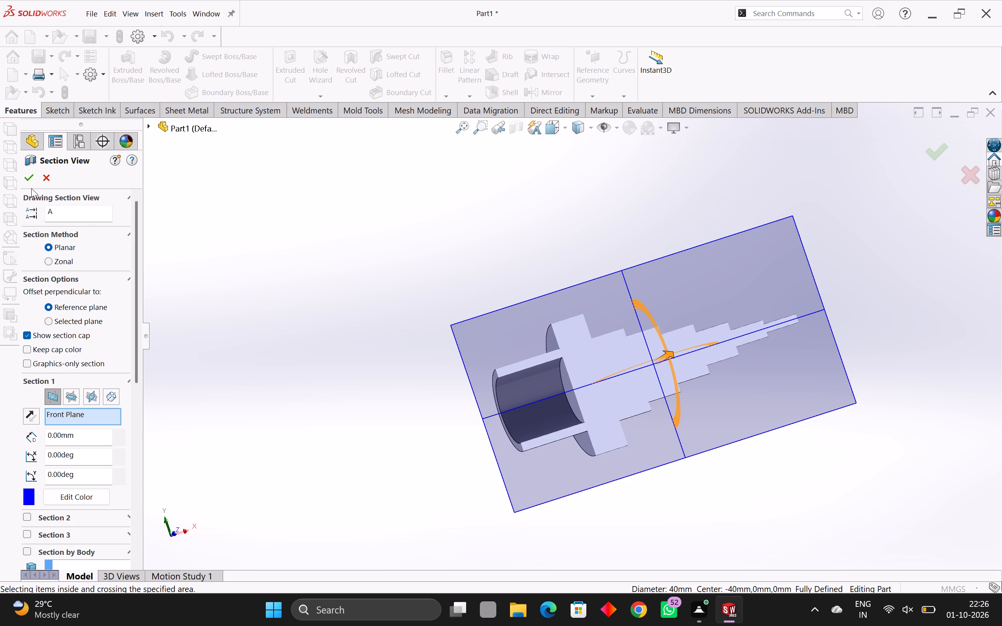
{"action": "left_click", "coordinate": [29, 185]}
Examine the sectioned shaft from several angles, covering the bore wall, flange and solid tapering steps.
{"action": "middle_click_drag", "start_coordinate": [676, 454], "coordinate": [481, 481]}
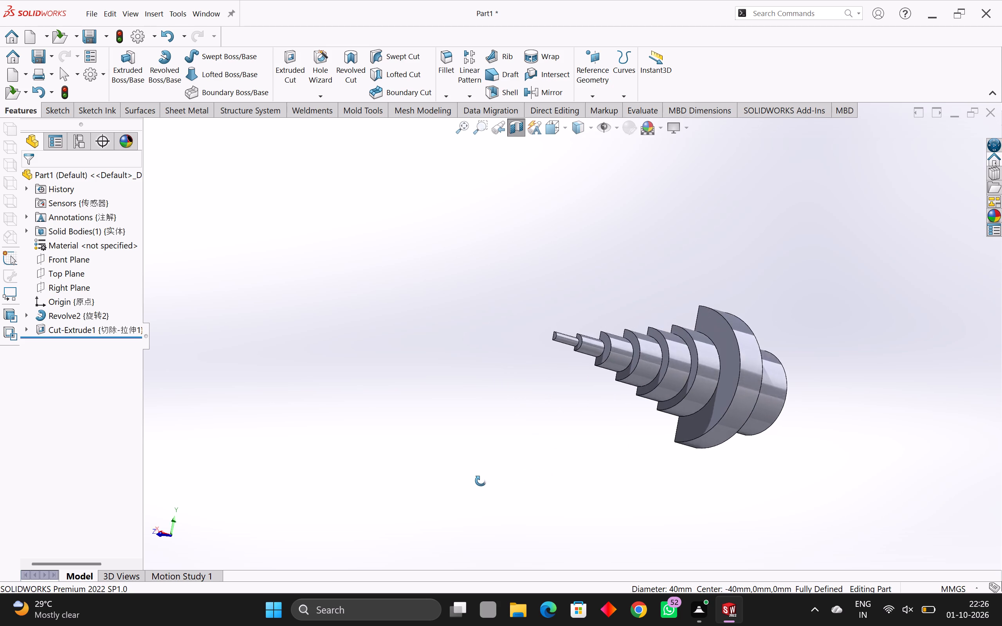
{"action": "middle_click_drag", "start_coordinate": [481, 481], "coordinate": [421, 482]}
{"action": "middle_click_drag", "start_coordinate": [602, 497], "coordinate": [528, 493]}
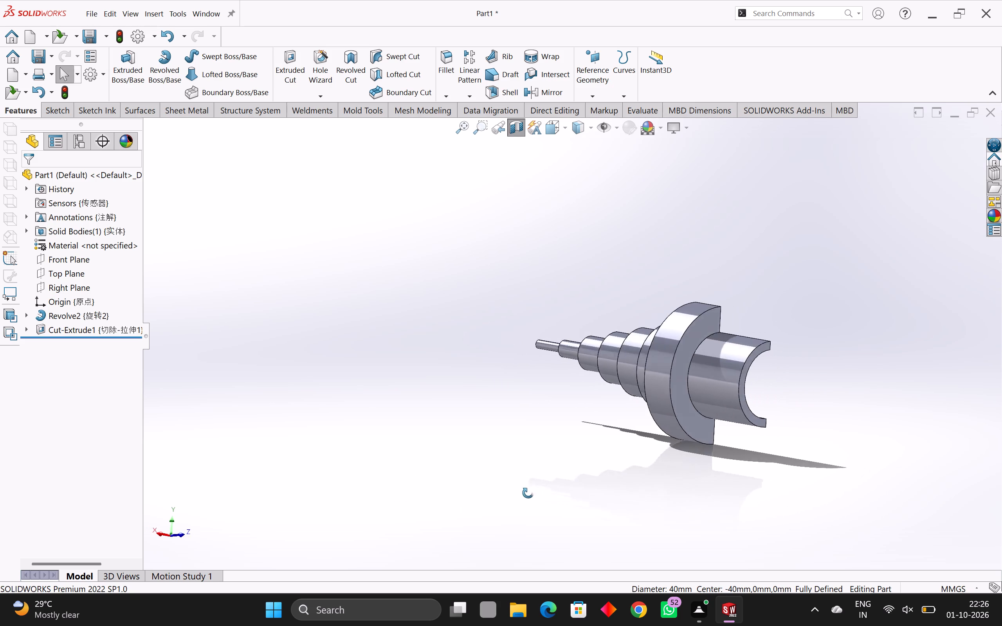
{"action": "middle_click_drag", "start_coordinate": [528, 493], "coordinate": [382, 533]}
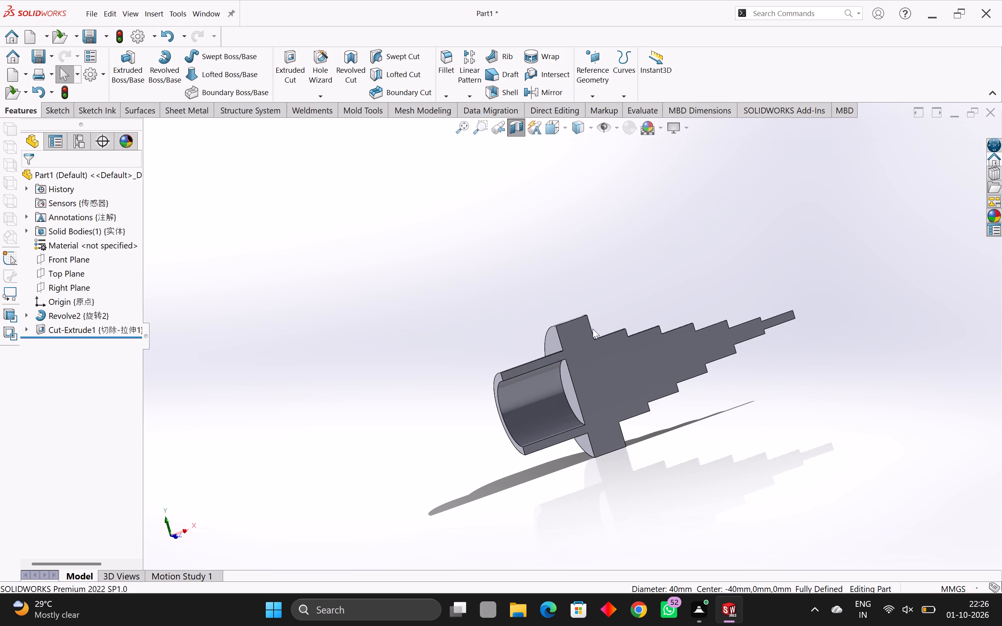
{"action": "middle_click_drag", "start_coordinate": [667, 414], "coordinate": [824, 520]}
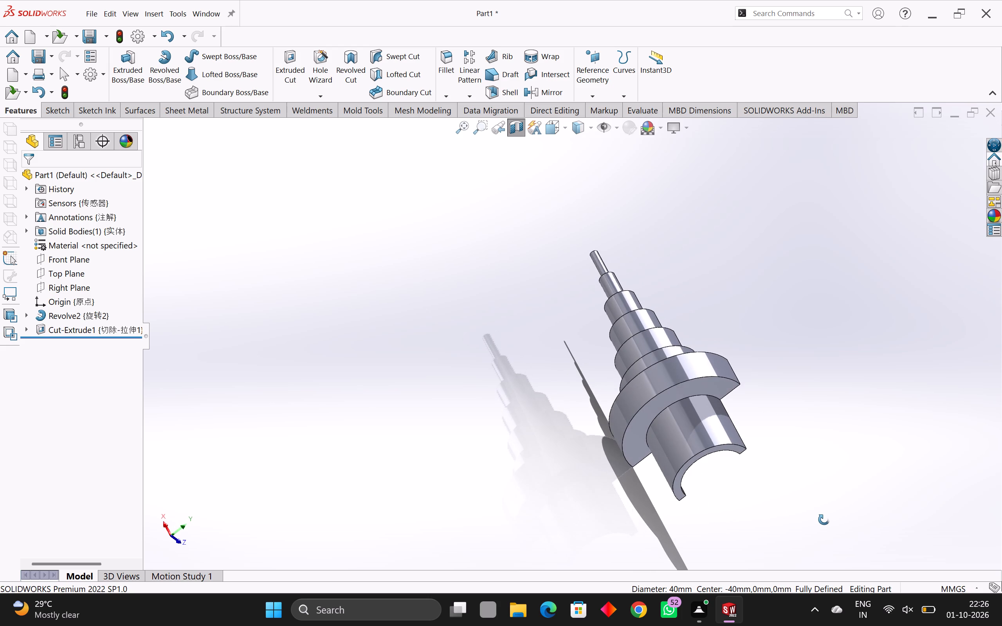
{"action": "middle_click_drag", "start_coordinate": [824, 520], "coordinate": [836, 509]}
{"action": "scroll", "coordinate": [836, 509], "scroll_direction": "up", "scroll_amount": 1}
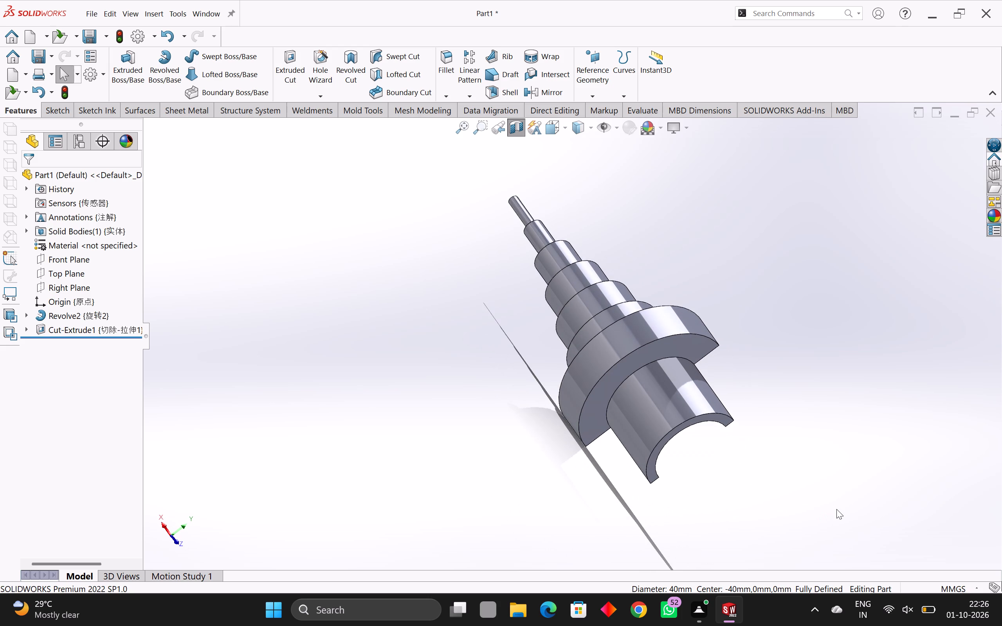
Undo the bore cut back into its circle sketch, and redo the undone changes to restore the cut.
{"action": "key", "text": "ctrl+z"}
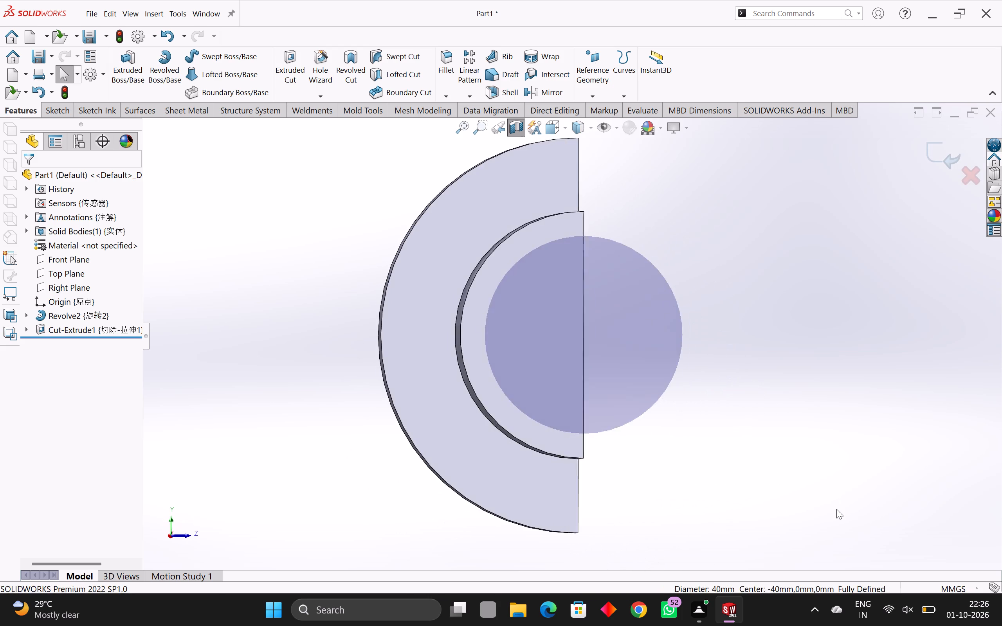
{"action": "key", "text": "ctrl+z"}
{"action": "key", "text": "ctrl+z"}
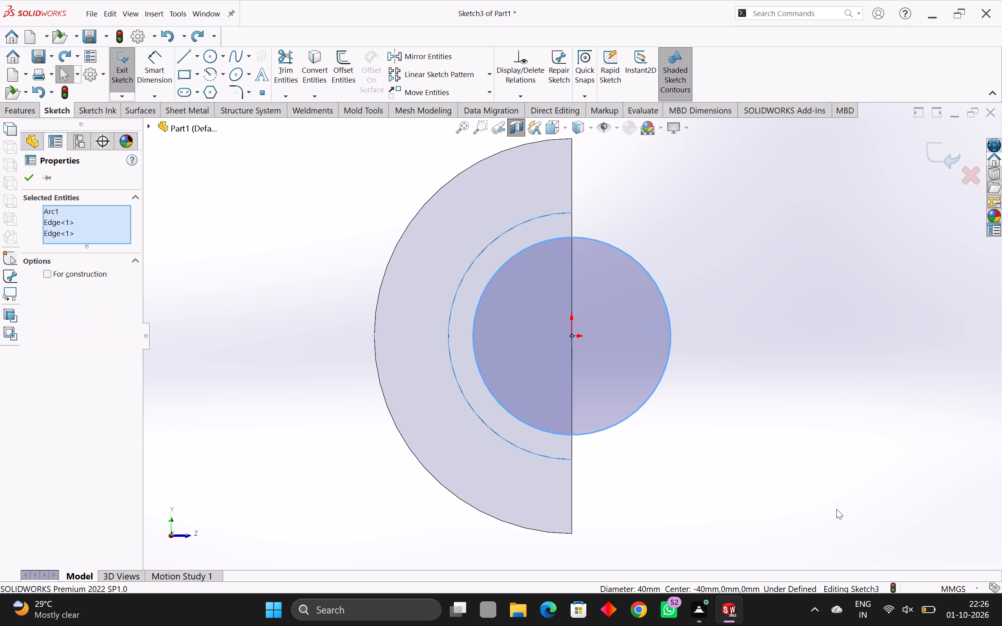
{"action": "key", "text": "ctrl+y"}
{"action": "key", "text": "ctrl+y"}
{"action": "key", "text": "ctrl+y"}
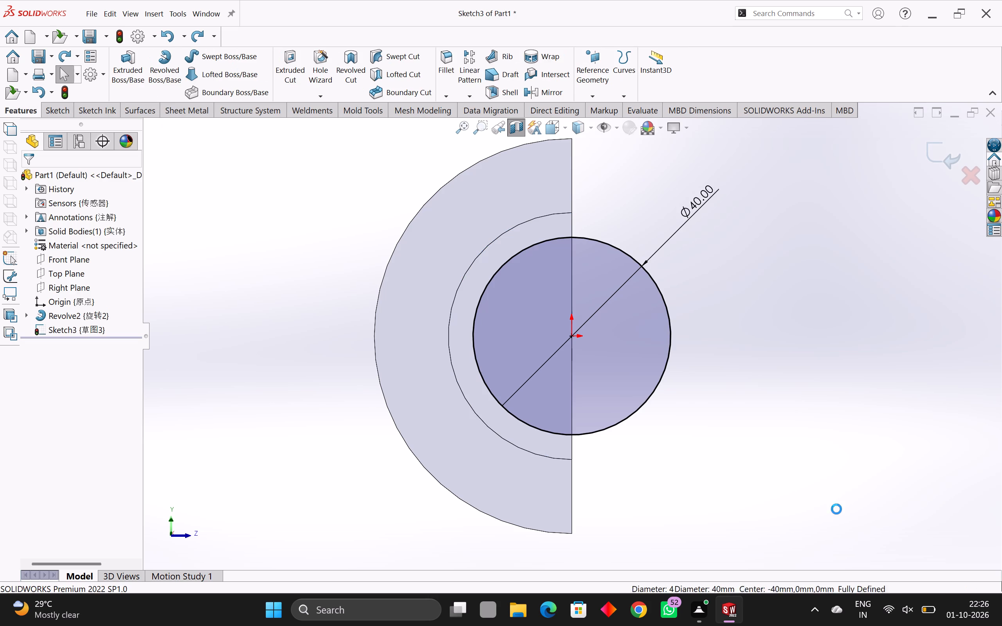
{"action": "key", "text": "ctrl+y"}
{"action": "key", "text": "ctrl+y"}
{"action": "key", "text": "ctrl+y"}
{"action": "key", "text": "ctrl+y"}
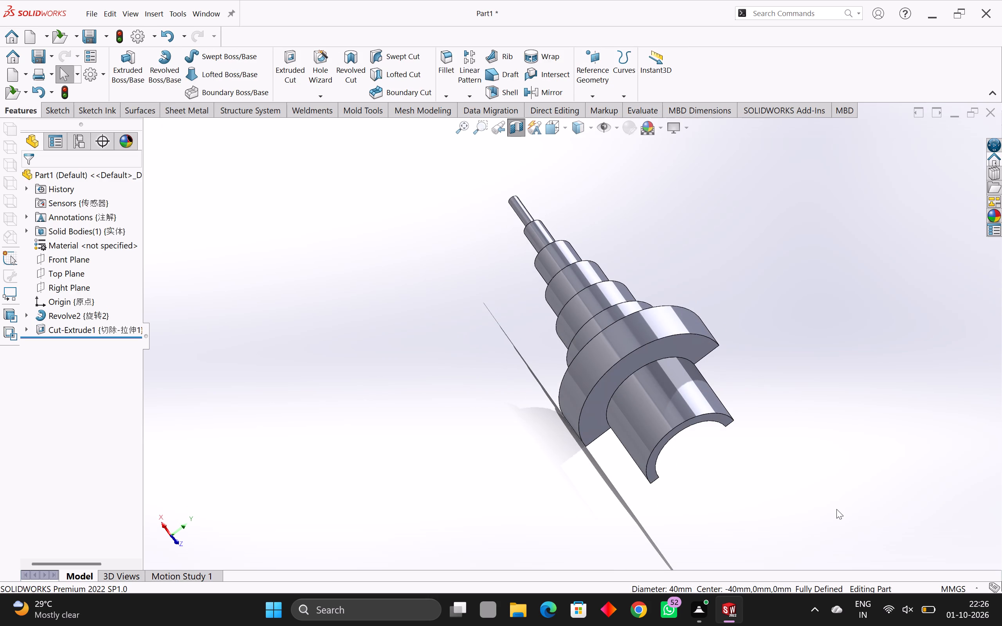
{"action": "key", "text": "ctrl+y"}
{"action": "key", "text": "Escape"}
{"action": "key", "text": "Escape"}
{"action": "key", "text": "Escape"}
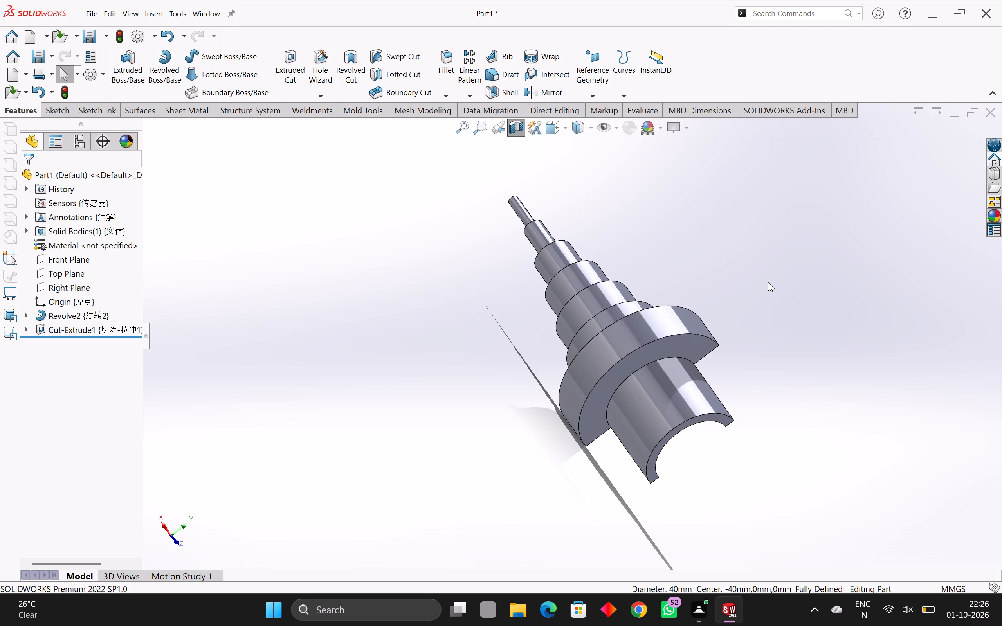
Turn off the section view and examine the complete shaft around the bored end and the bore's floor.
{"action": "left_click", "coordinate": [519, 129]}
{"action": "middle_click_drag", "start_coordinate": [672, 302], "coordinate": [545, 313]}
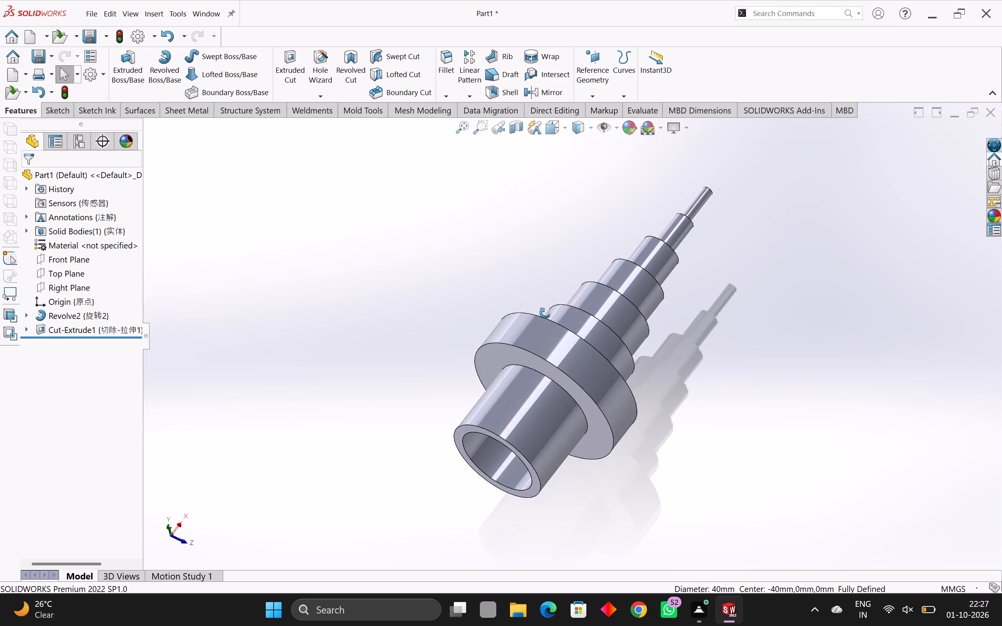
{"action": "middle_click_drag", "start_coordinate": [545, 313], "coordinate": [575, 240]}
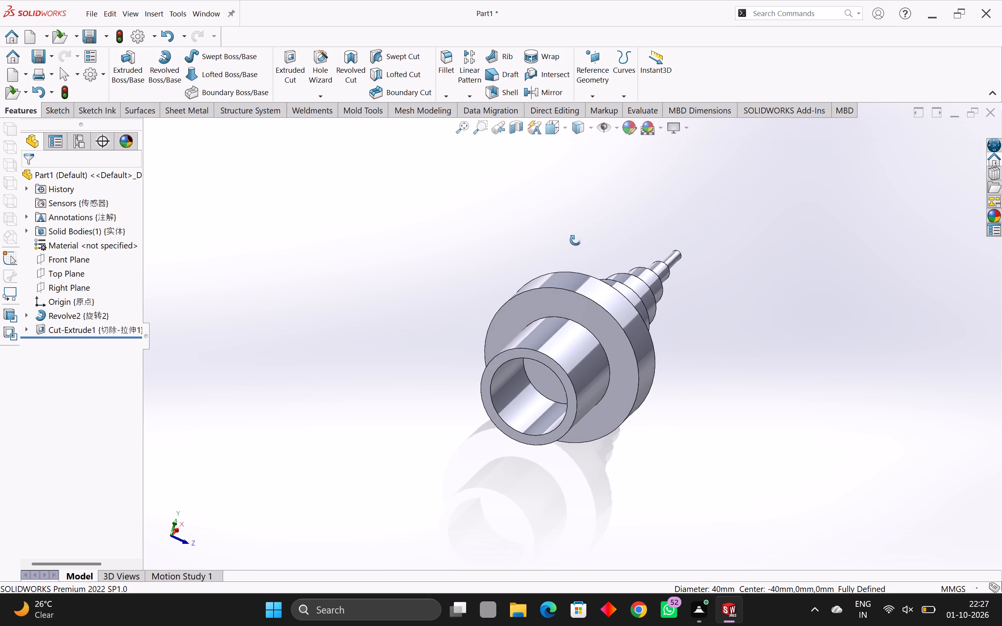
{"action": "middle_click_drag", "start_coordinate": [575, 240], "coordinate": [585, 223]}
{"action": "scroll", "coordinate": [585, 223], "scroll_direction": "up", "scroll_amount": 1}
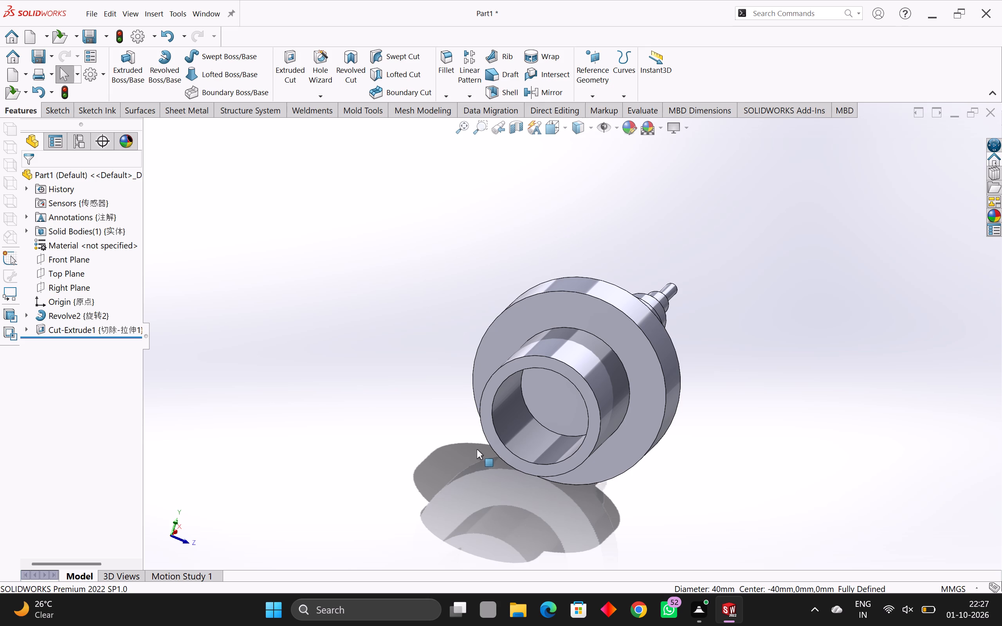
{"action": "middle_click_drag", "start_coordinate": [519, 430], "coordinate": [580, 390]}
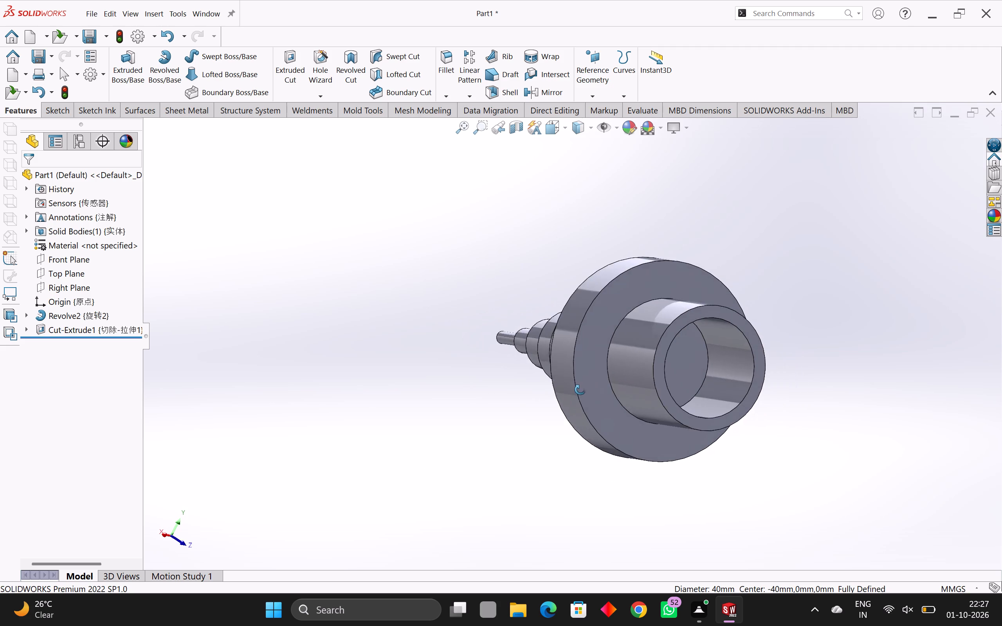
{"action": "middle_click_drag", "start_coordinate": [580, 390], "coordinate": [559, 350]}
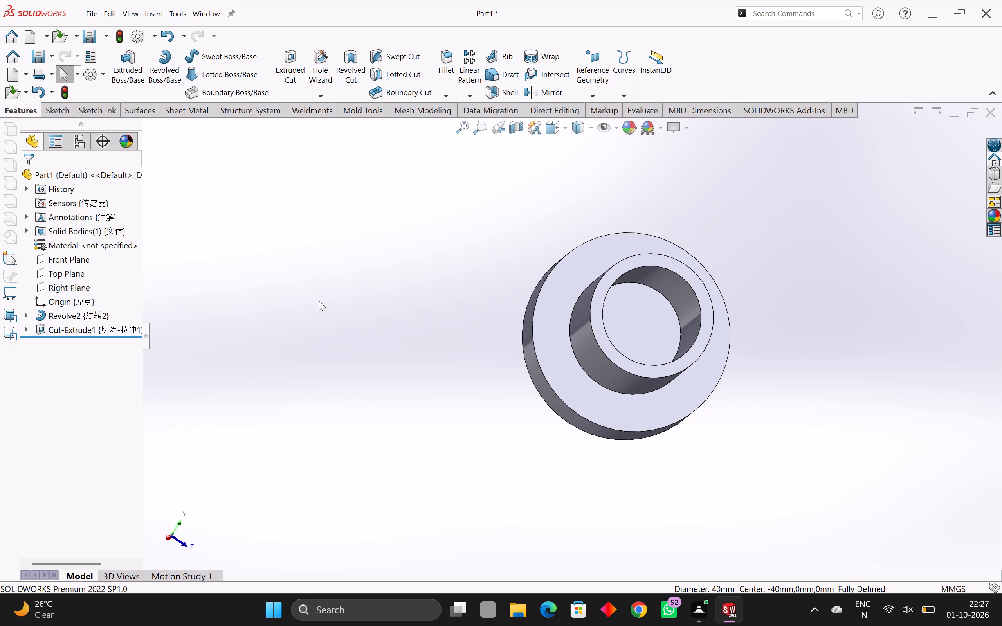
Start a circle sketch on the flat bottom face of the bore, with the circle centred on the origin.
{"action": "left_click", "coordinate": [20, 114]}
{"action": "left_click", "coordinate": [25, 112]}
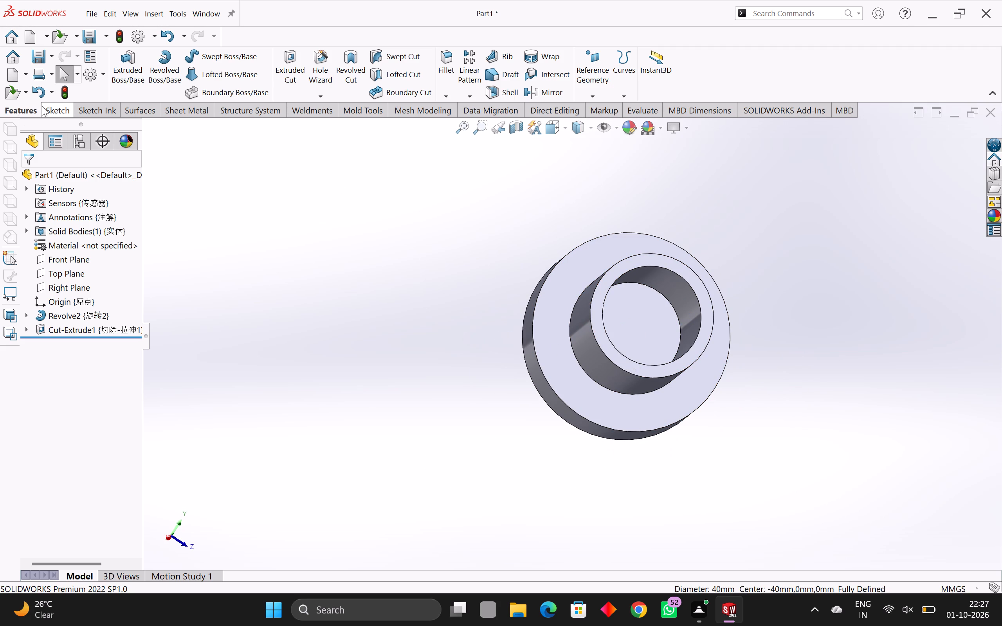
{"action": "left_click", "coordinate": [42, 106]}
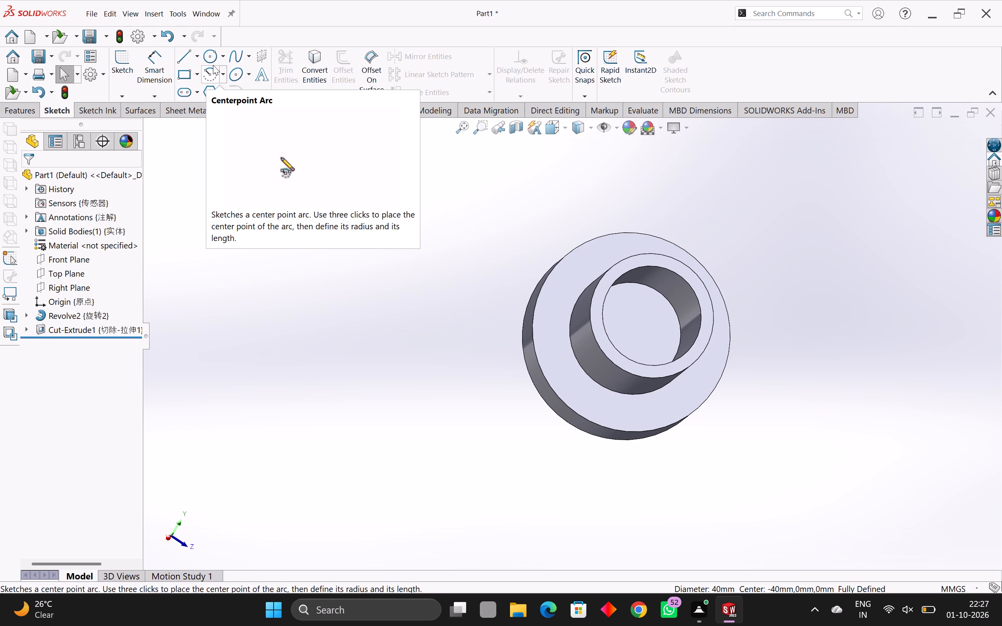
{"action": "left_click", "coordinate": [211, 51]}
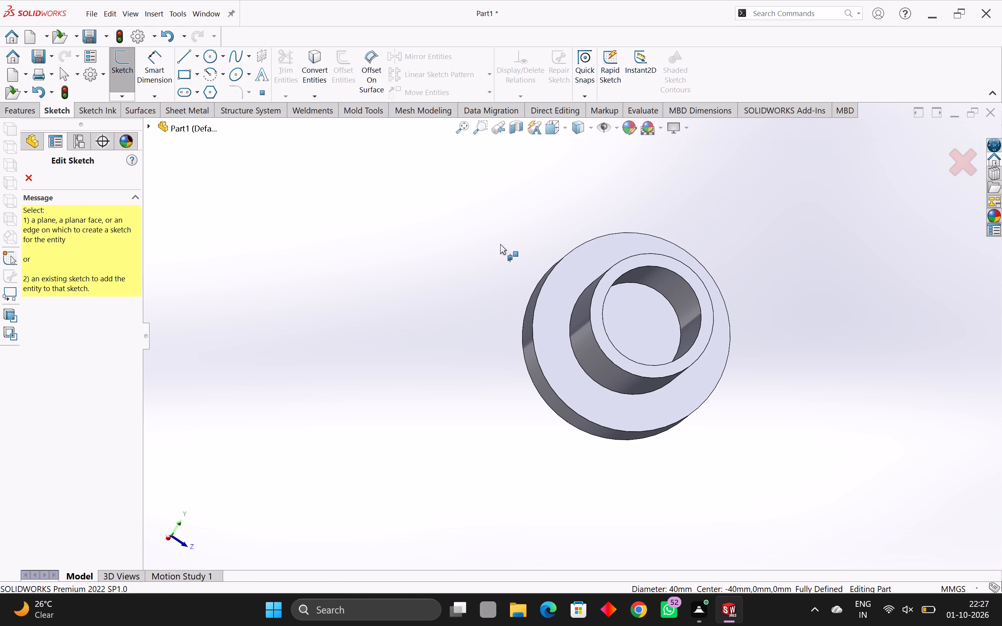
{"action": "middle_click_drag", "start_coordinate": [637, 313], "coordinate": [622, 332]}
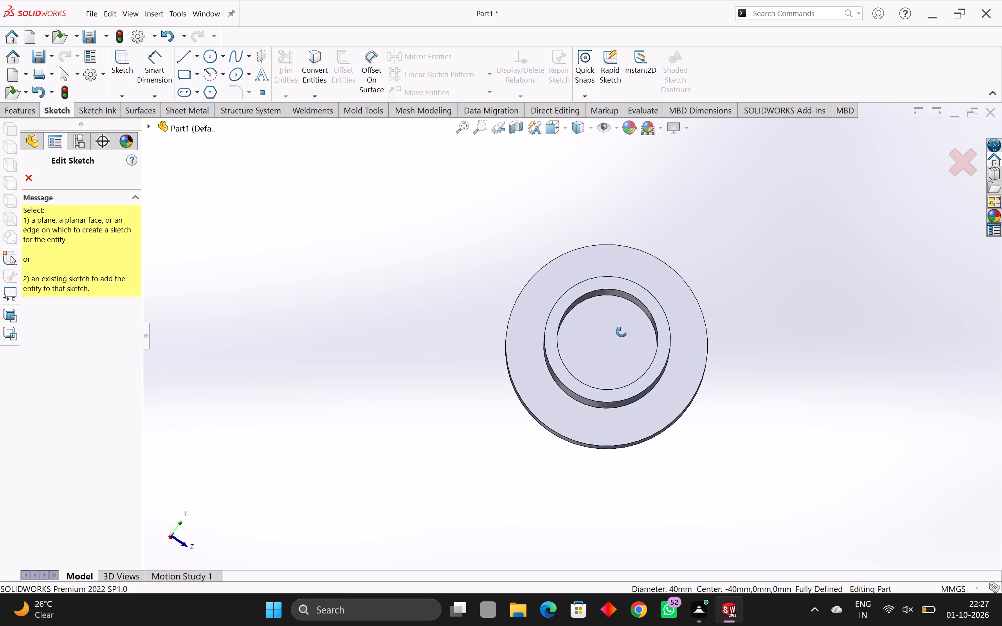
{"action": "middle_click_drag", "start_coordinate": [622, 332], "coordinate": [621, 335]}
{"action": "left_click", "coordinate": [612, 351]}
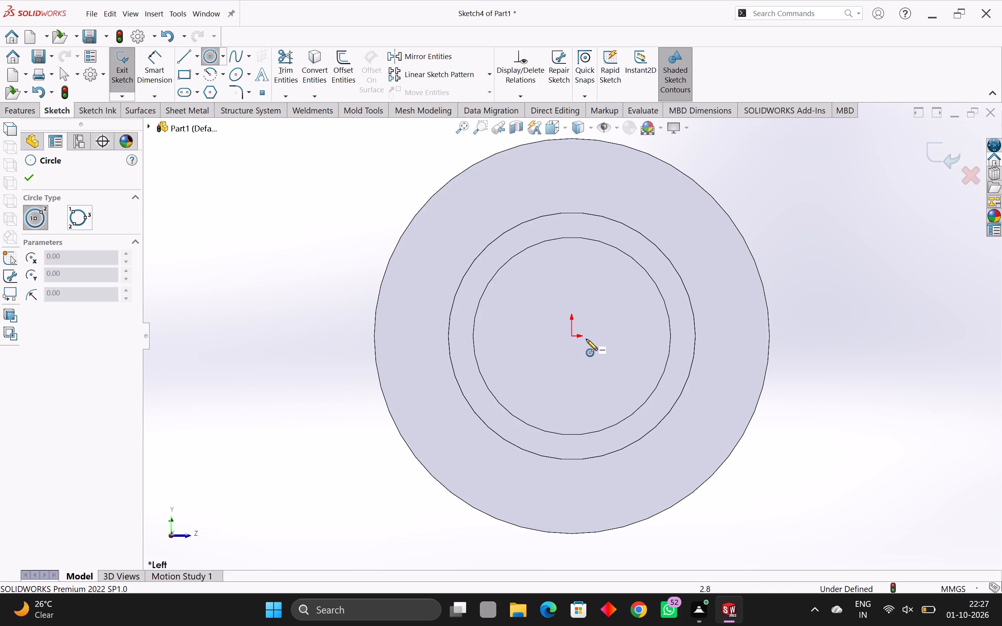
{"action": "left_click", "coordinate": [570, 337]}
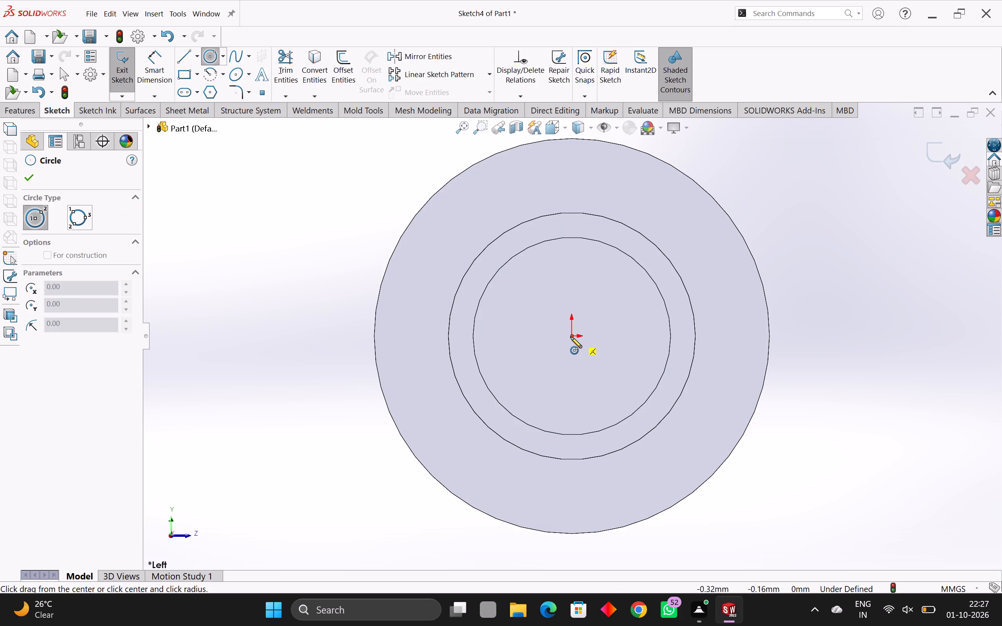
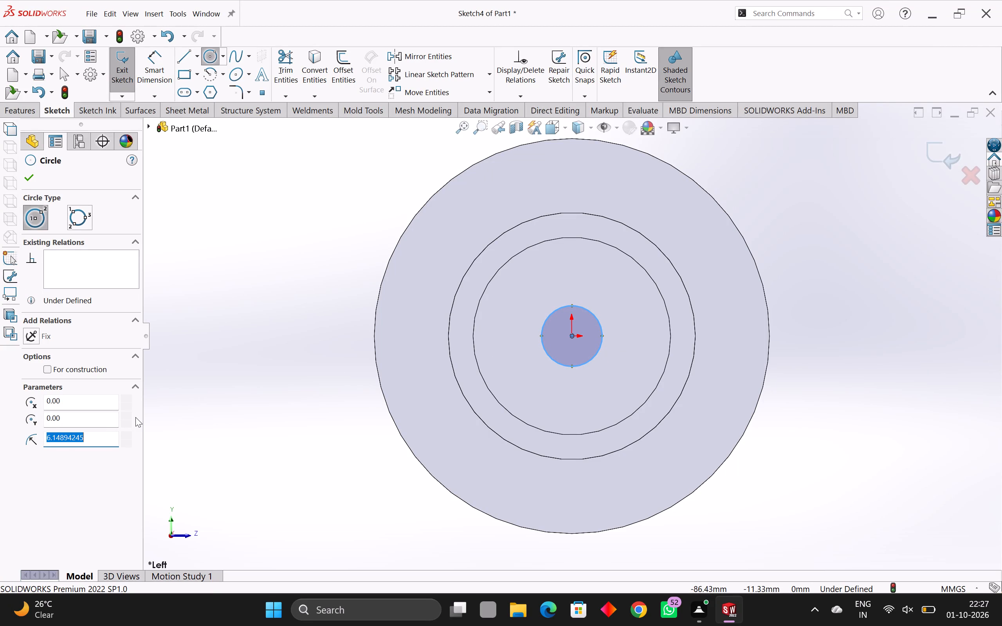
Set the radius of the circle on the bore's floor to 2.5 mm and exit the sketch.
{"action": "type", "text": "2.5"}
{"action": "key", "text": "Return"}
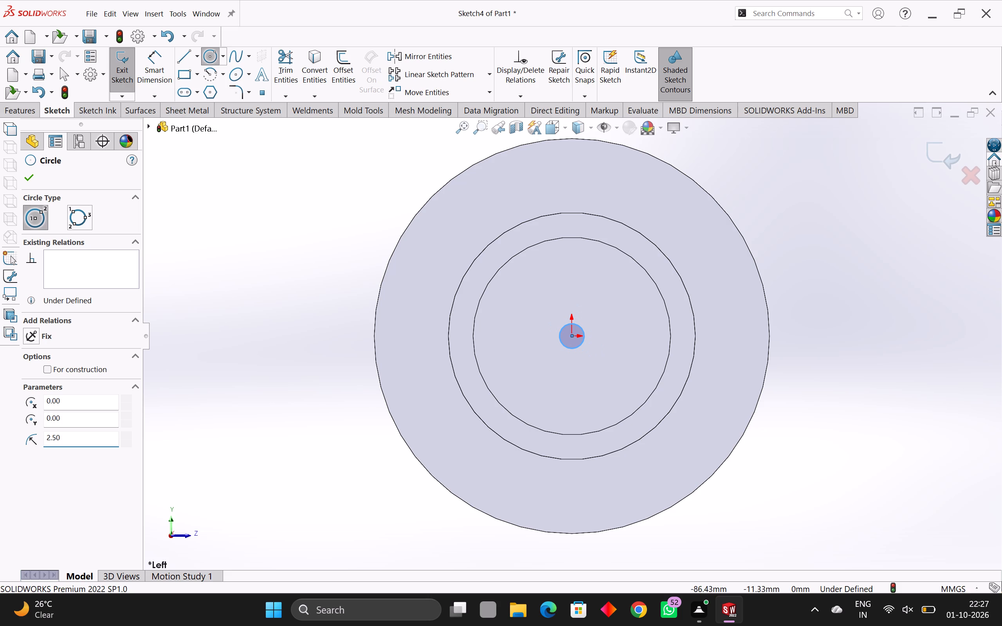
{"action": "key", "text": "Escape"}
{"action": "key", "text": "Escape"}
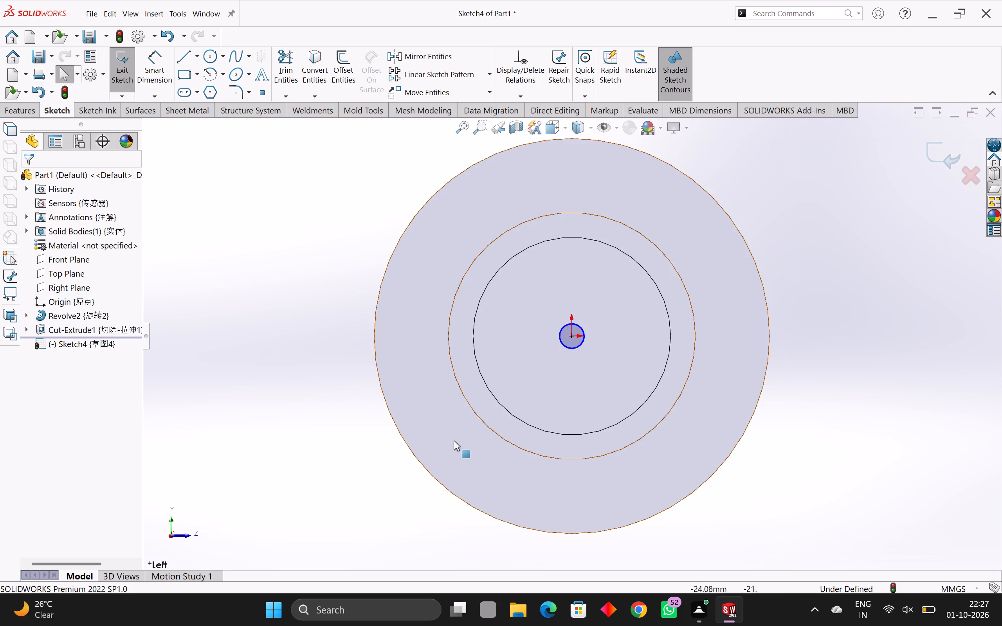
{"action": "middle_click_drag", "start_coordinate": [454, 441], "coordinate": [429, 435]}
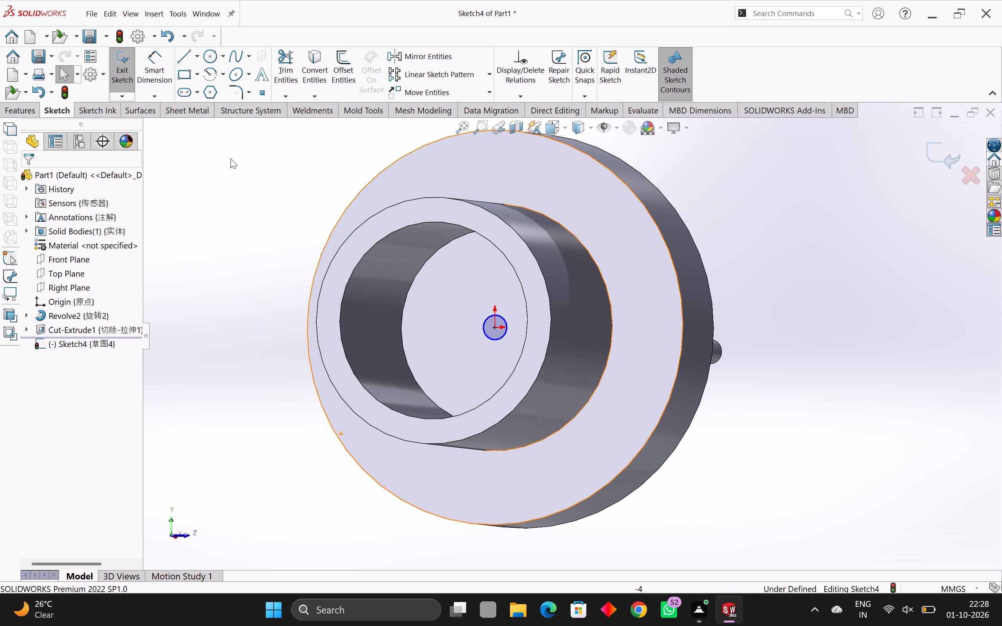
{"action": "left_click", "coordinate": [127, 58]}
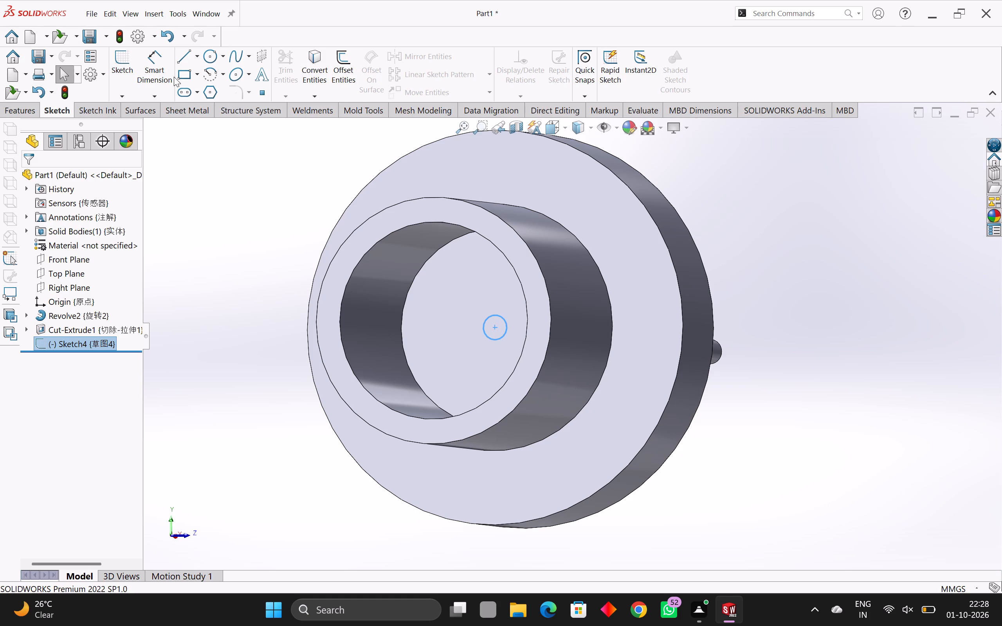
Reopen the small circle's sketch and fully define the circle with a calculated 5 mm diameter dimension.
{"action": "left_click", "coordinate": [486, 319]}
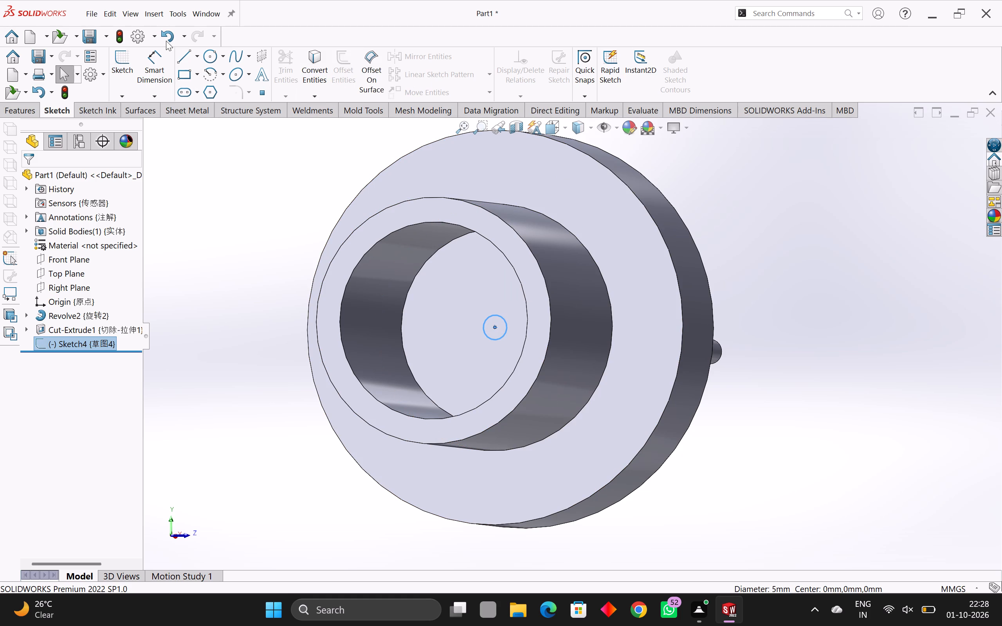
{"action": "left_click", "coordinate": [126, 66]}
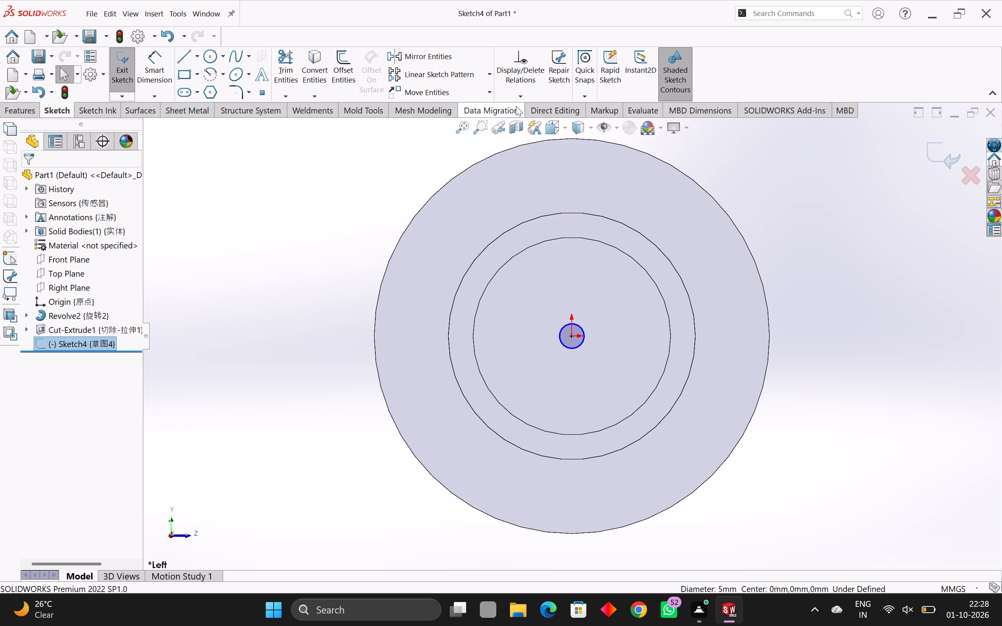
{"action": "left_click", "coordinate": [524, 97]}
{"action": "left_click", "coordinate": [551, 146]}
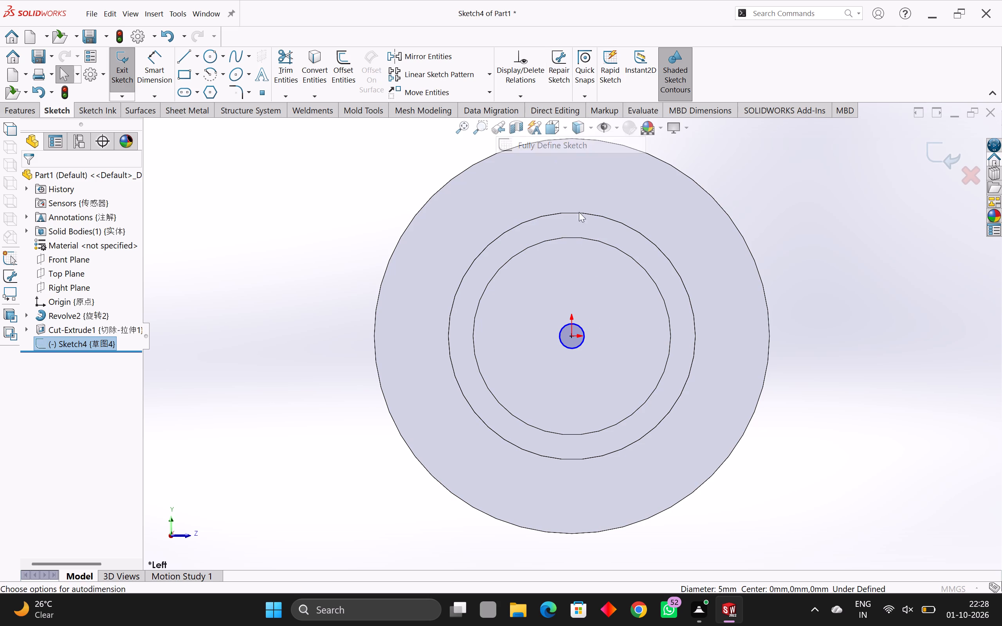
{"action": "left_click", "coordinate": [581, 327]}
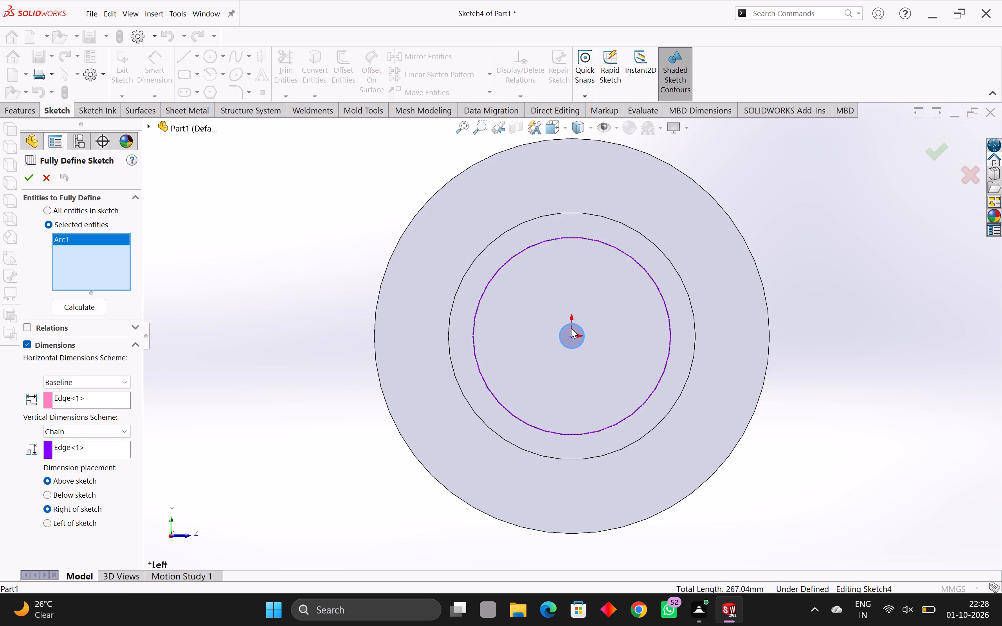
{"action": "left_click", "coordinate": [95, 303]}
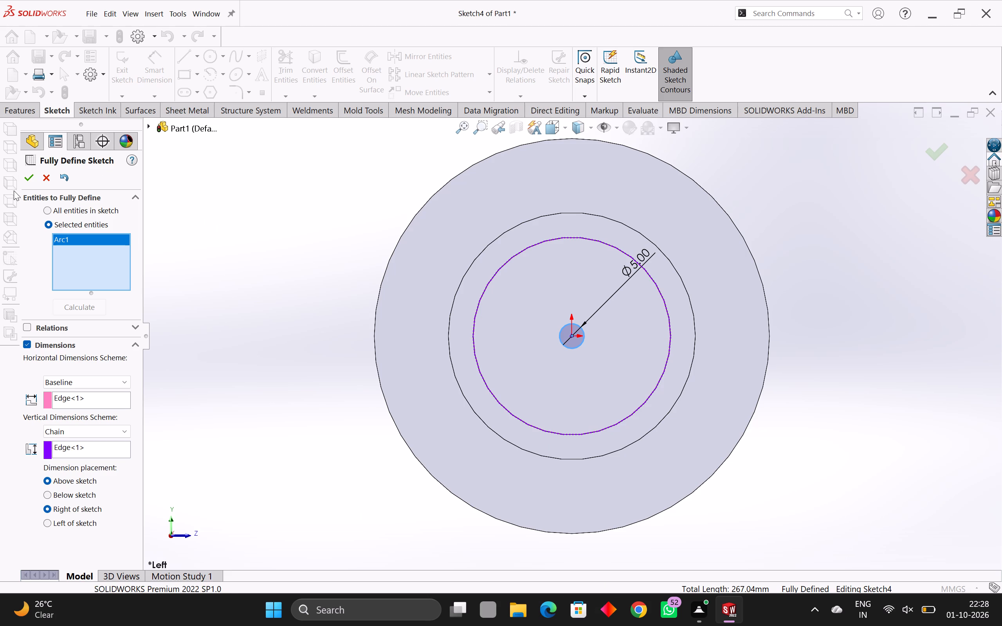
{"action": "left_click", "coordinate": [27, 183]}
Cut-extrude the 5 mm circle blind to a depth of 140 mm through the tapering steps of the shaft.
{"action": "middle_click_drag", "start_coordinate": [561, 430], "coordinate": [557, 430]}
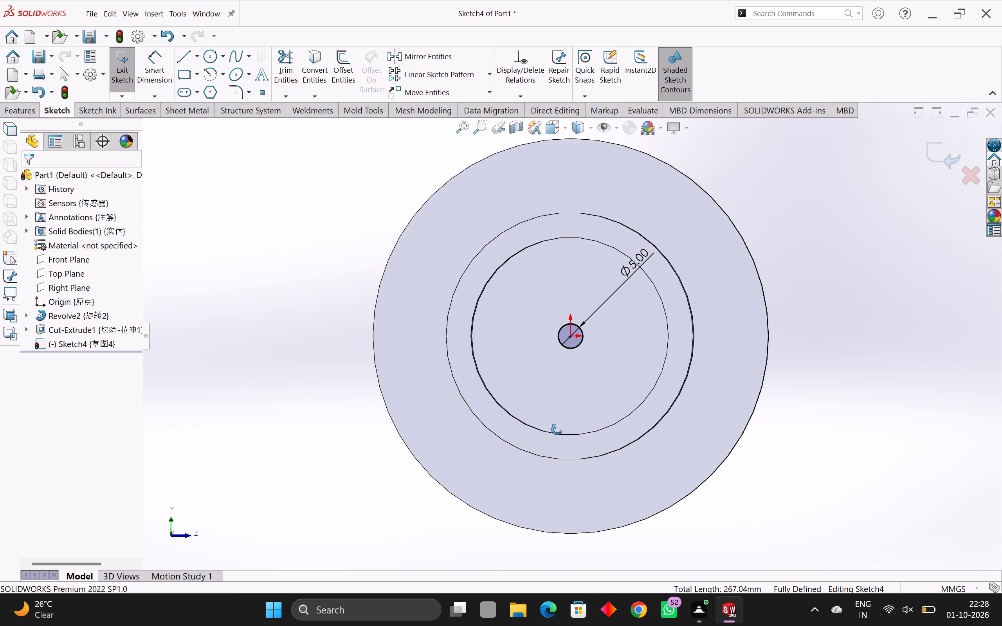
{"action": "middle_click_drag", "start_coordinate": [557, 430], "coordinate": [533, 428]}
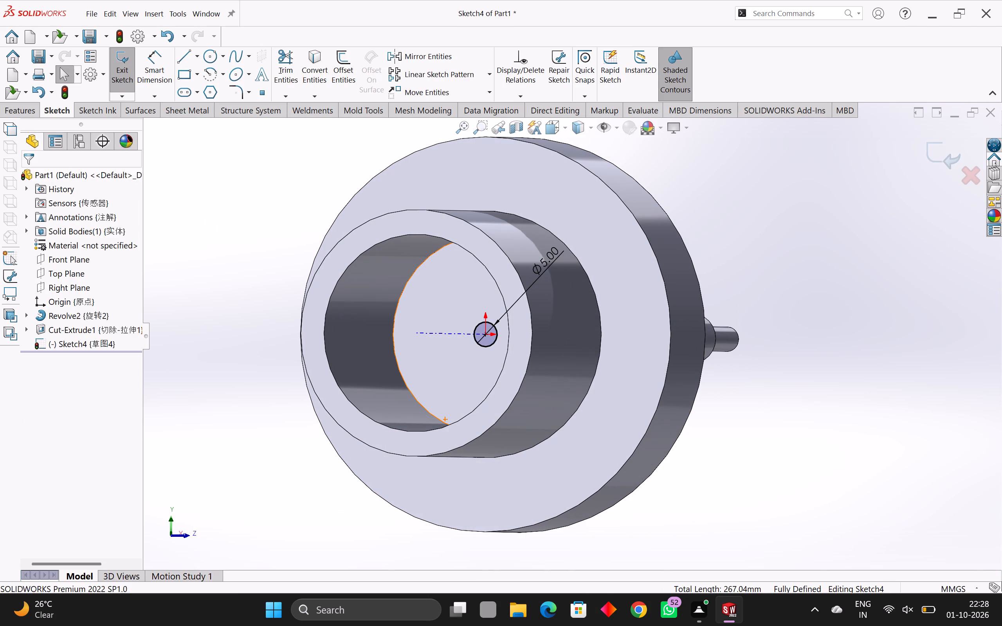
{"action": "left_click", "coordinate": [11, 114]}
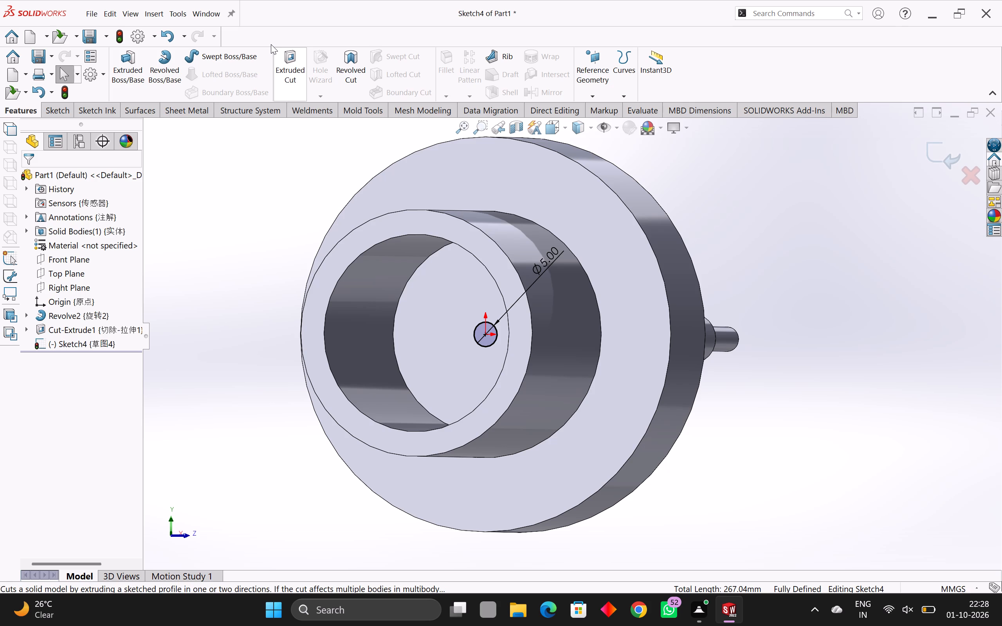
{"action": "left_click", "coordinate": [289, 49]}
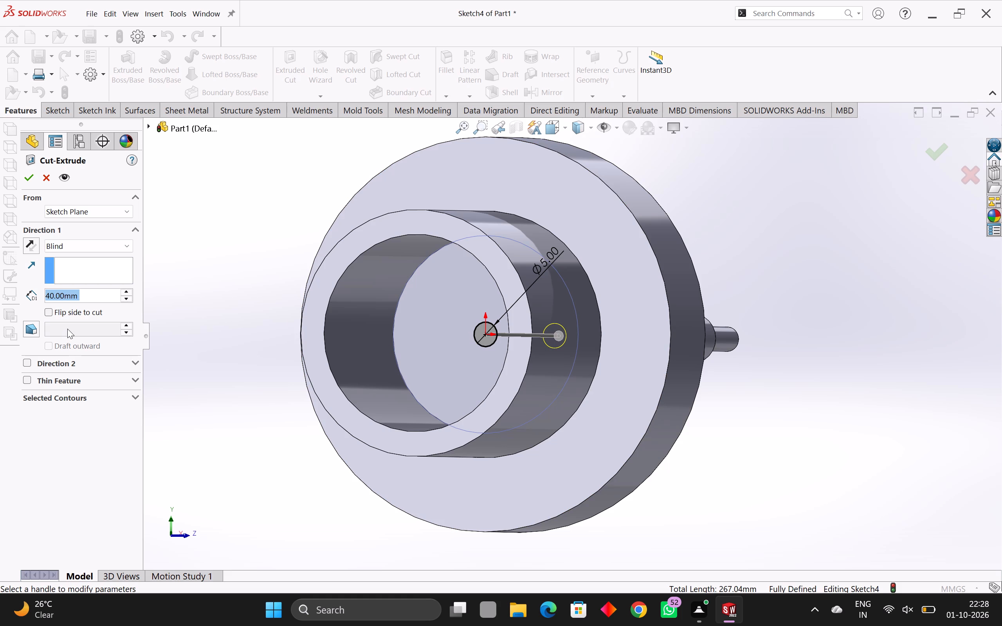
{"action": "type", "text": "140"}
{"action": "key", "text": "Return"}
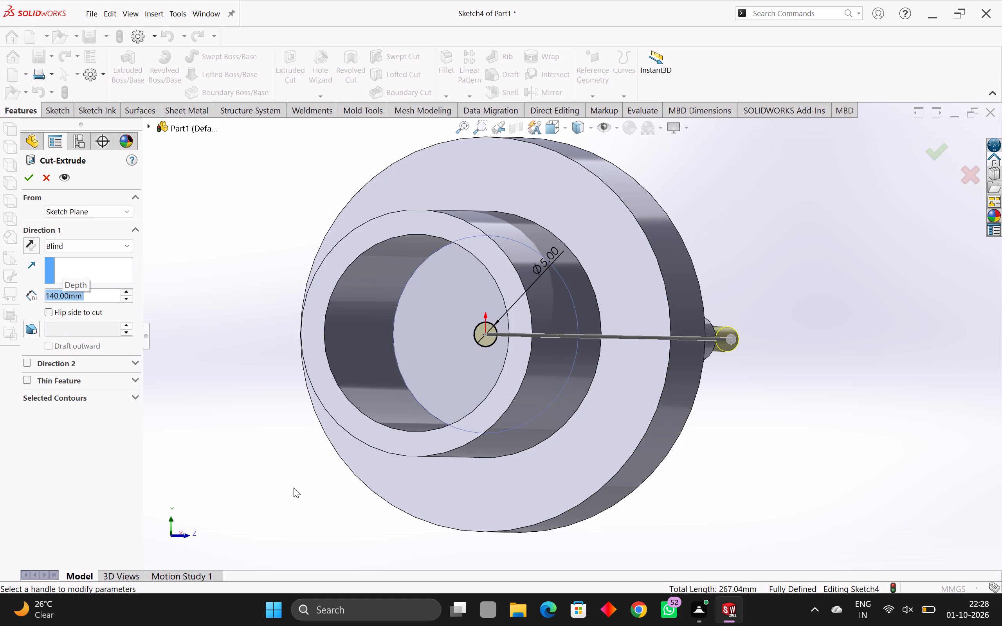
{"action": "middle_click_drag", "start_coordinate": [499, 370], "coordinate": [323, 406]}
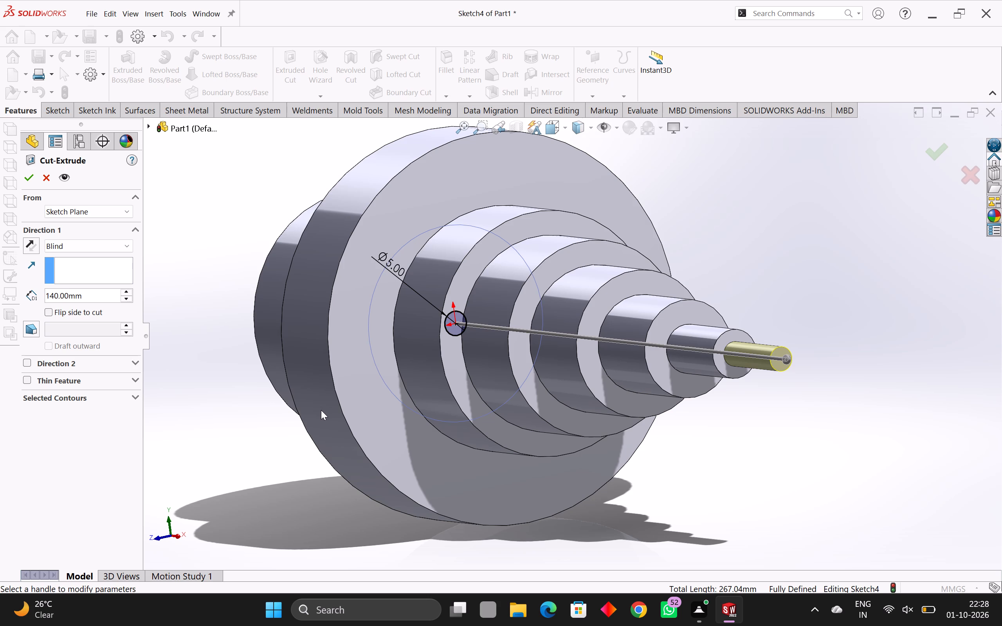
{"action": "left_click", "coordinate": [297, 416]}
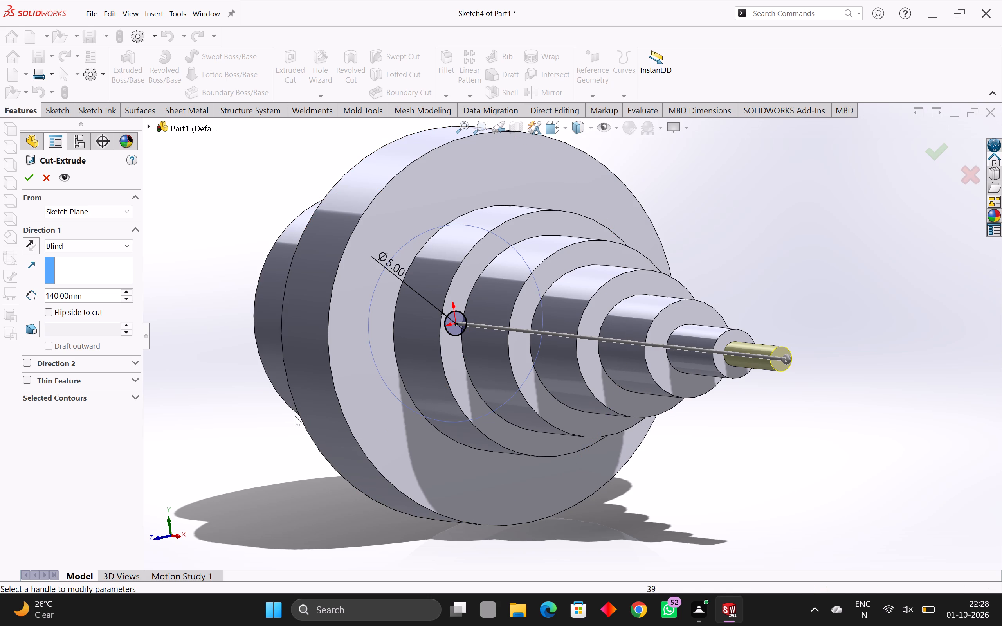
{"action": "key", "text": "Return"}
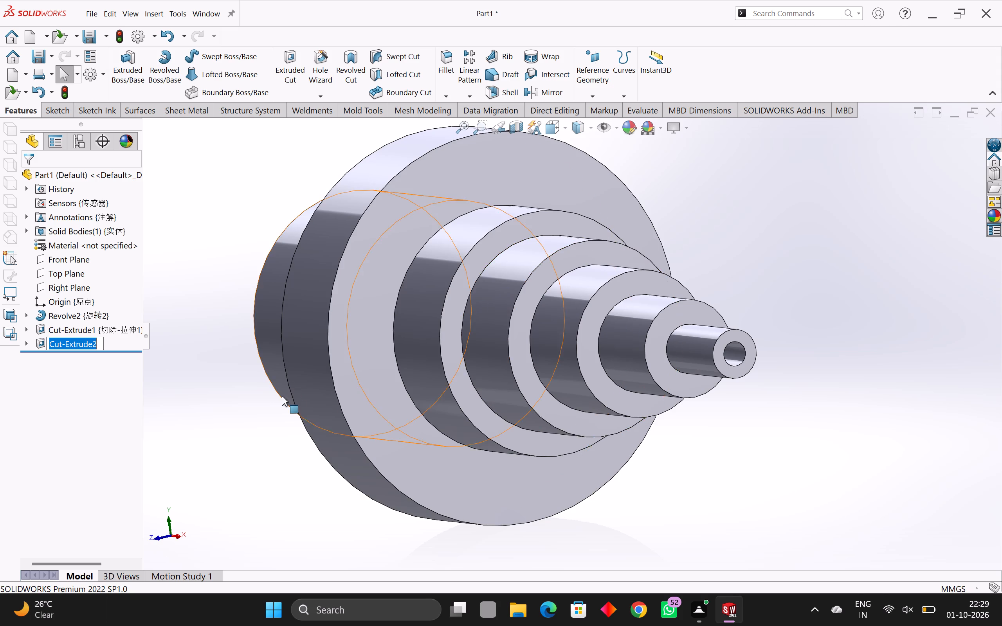
Examine the through hole from both ends of the shaft, at the bore's floor and at the thin tip.
{"action": "middle_click_drag", "start_coordinate": [282, 396], "coordinate": [487, 425]}
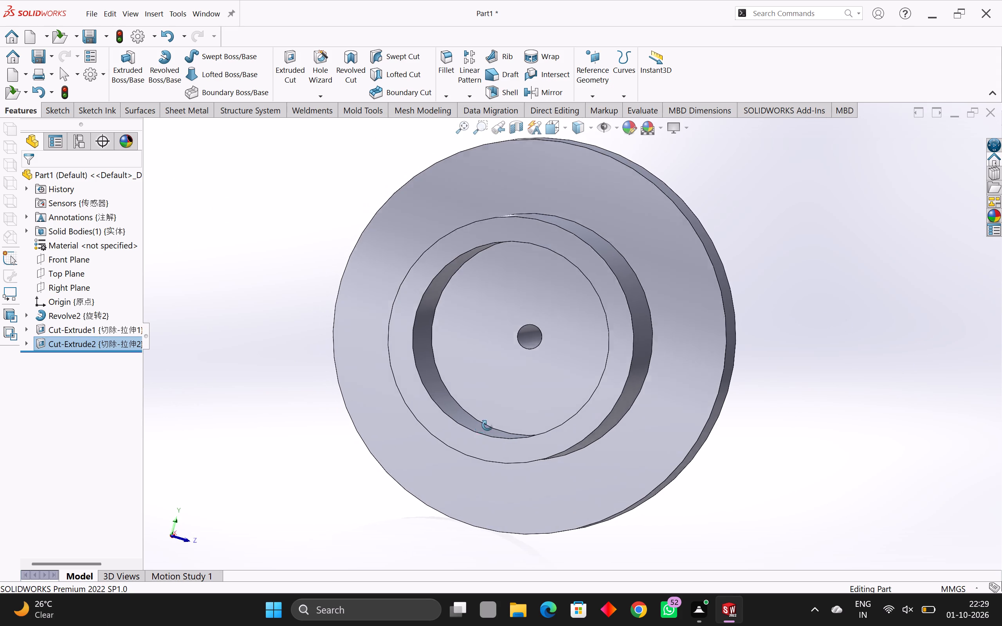
{"action": "middle_click_drag", "start_coordinate": [487, 425], "coordinate": [481, 421]}
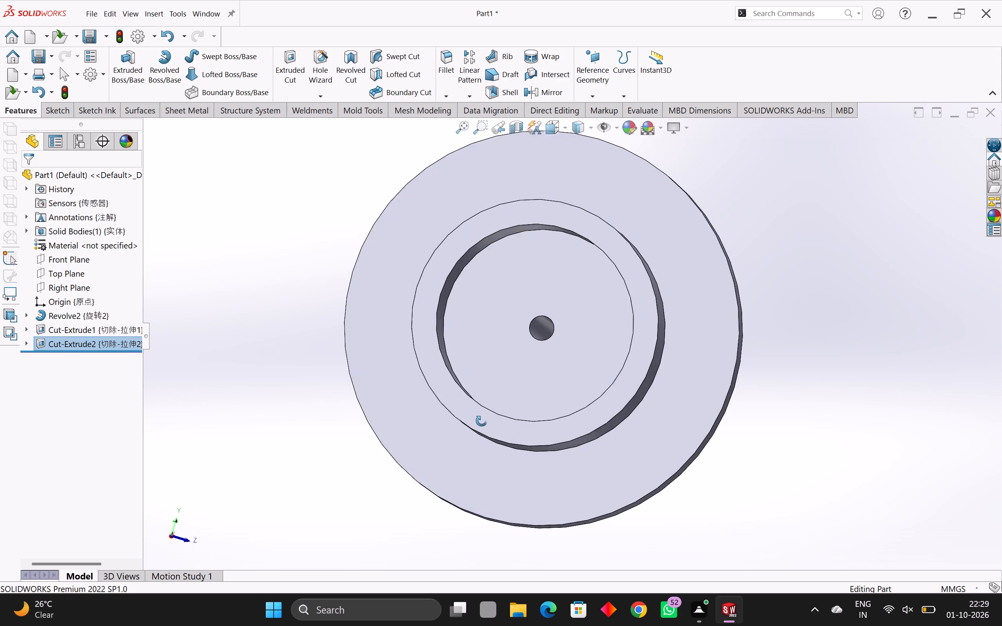
{"action": "middle_click_drag", "start_coordinate": [481, 421], "coordinate": [424, 455]}
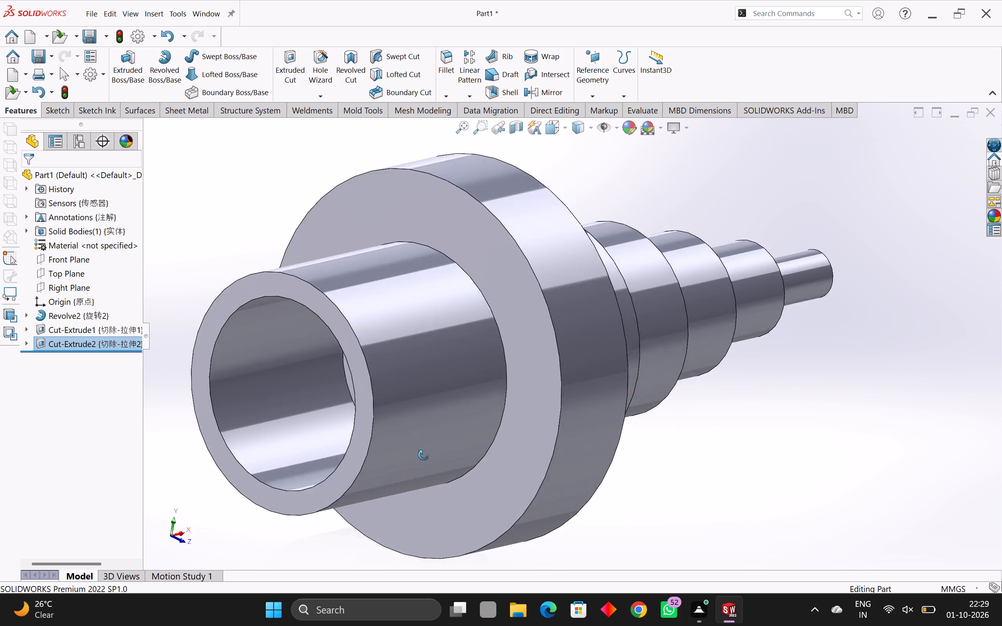
{"action": "middle_click_drag", "start_coordinate": [424, 455], "coordinate": [253, 544]}
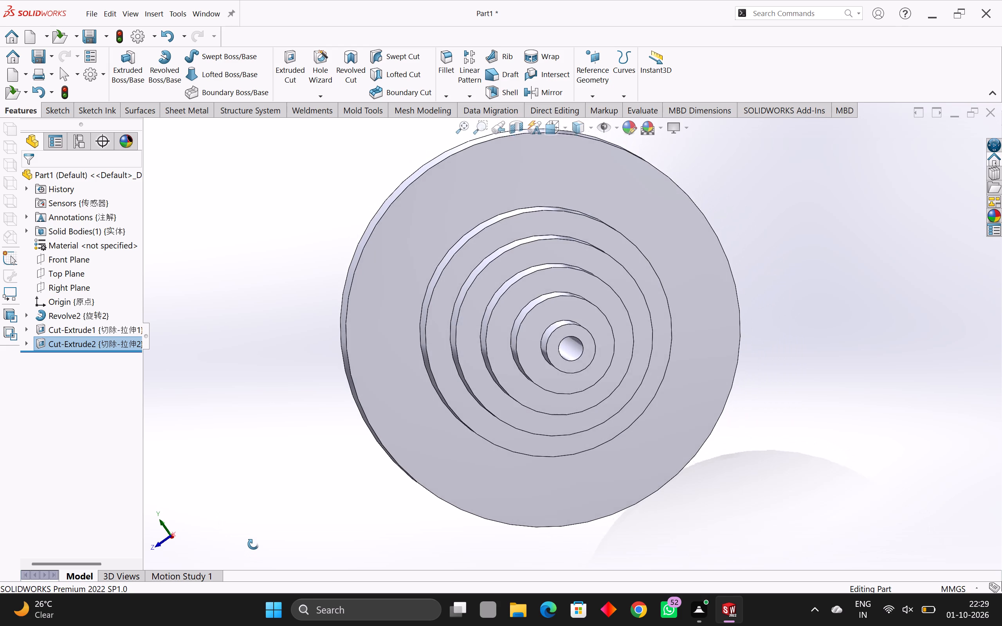
{"action": "middle_click_drag", "start_coordinate": [253, 544], "coordinate": [245, 542]}
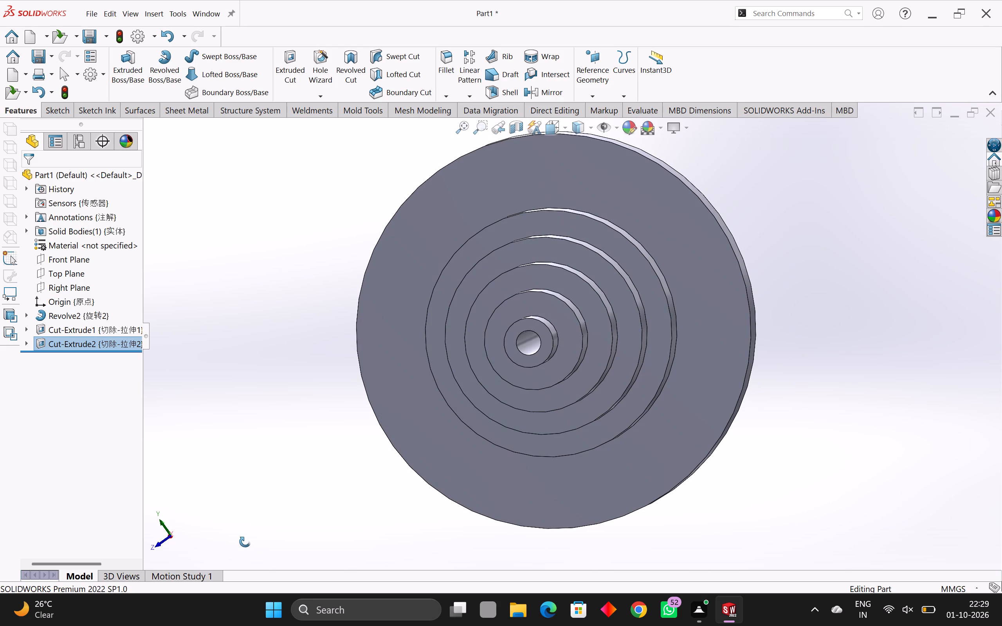
{"action": "middle_click_drag", "start_coordinate": [245, 542], "coordinate": [250, 536]}
{"action": "scroll", "coordinate": [251, 536], "scroll_direction": "down", "scroll_amount": 1}
{"action": "middle_click_drag", "start_coordinate": [252, 535], "coordinate": [338, 528]}
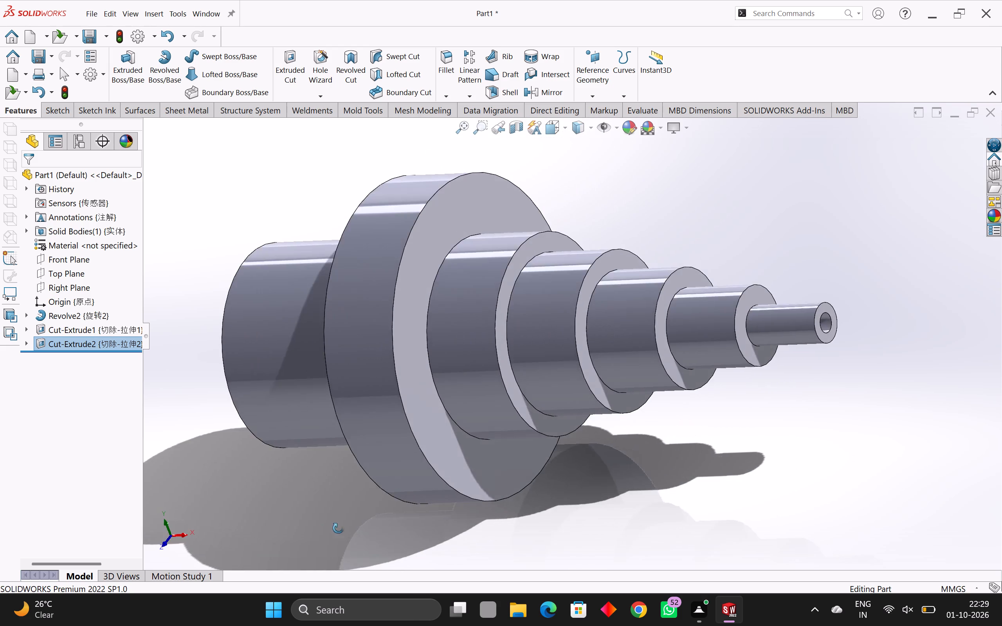
{"action": "middle_click_drag", "start_coordinate": [338, 528], "coordinate": [506, 521]}
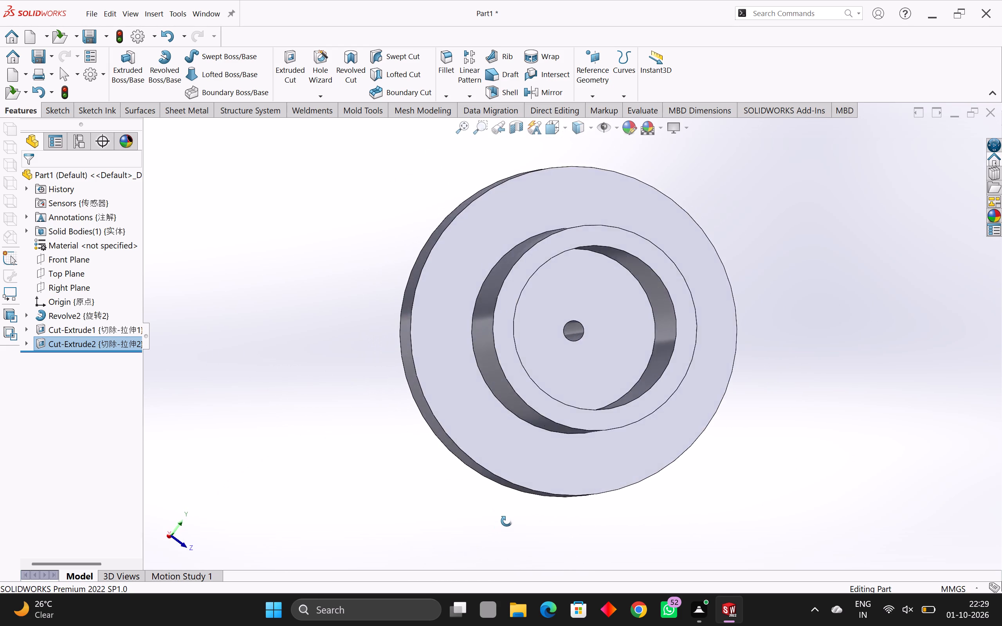
{"action": "middle_click_drag", "start_coordinate": [506, 521], "coordinate": [609, 469]}
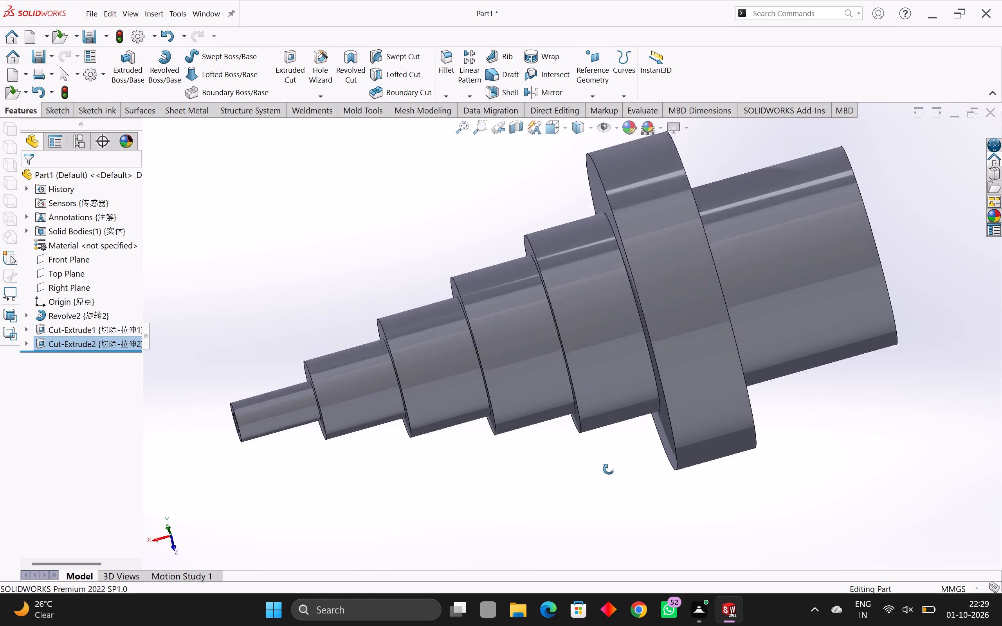
{"action": "middle_click_drag", "start_coordinate": [609, 469], "coordinate": [660, 363]}
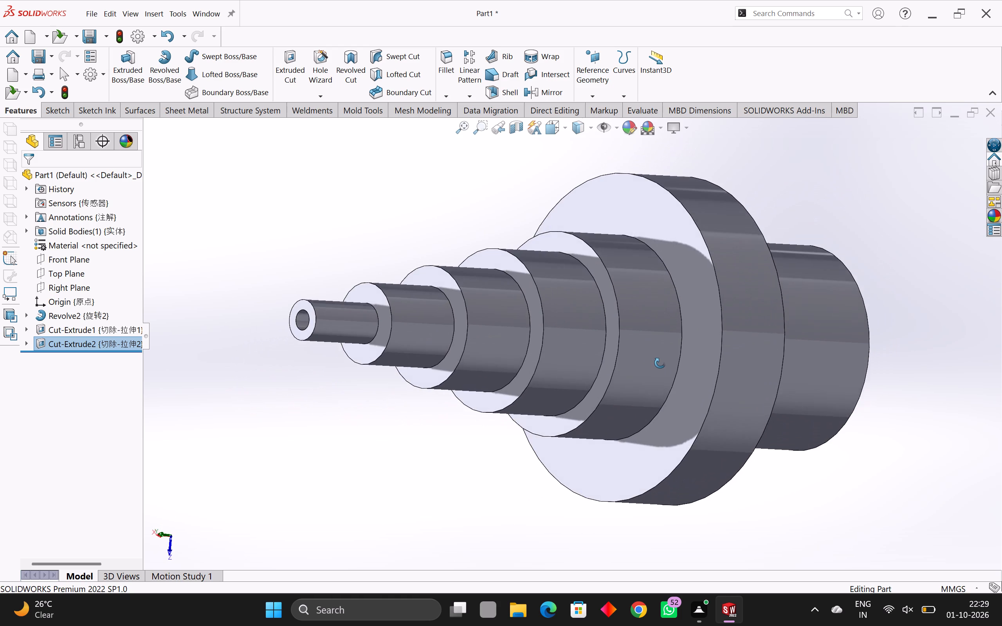
{"action": "middle_click_drag", "start_coordinate": [660, 363], "coordinate": [825, 398]}
{"action": "scroll", "coordinate": [825, 398], "scroll_direction": "down", "scroll_amount": 1}
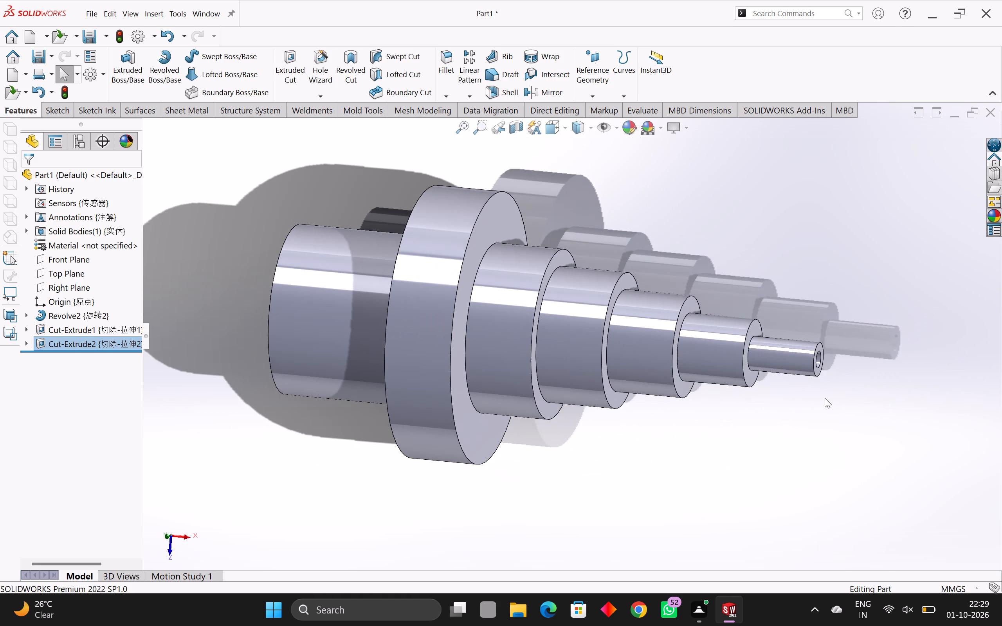
{"action": "scroll", "coordinate": [825, 398], "scroll_direction": "down", "scroll_amount": 1}
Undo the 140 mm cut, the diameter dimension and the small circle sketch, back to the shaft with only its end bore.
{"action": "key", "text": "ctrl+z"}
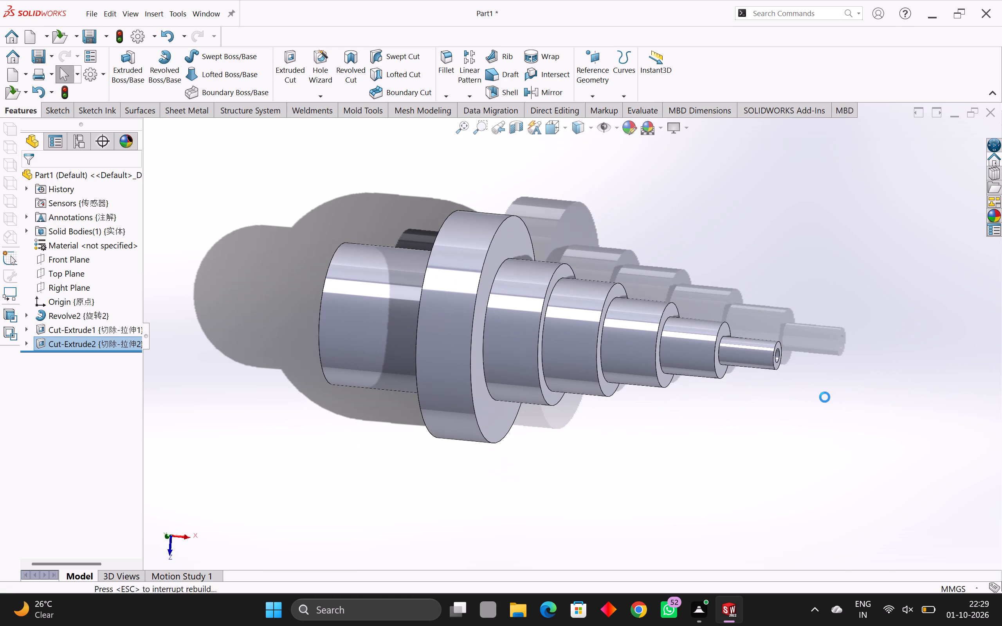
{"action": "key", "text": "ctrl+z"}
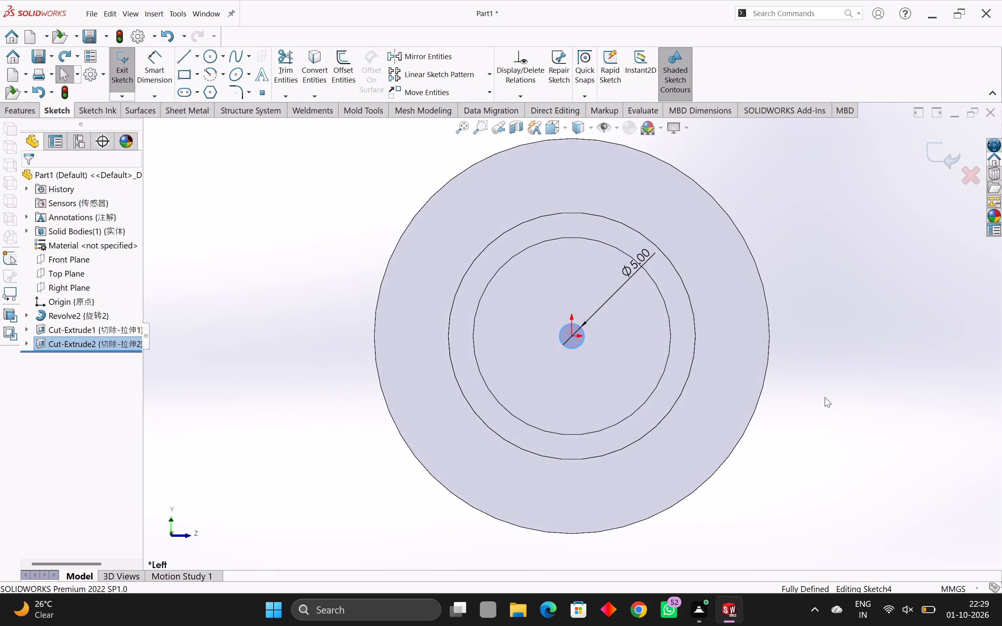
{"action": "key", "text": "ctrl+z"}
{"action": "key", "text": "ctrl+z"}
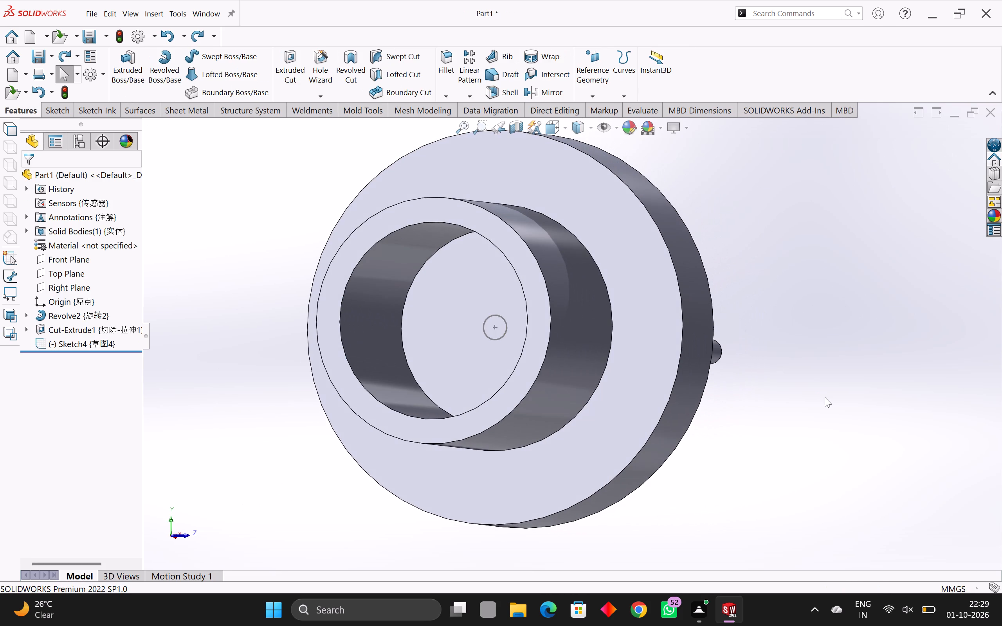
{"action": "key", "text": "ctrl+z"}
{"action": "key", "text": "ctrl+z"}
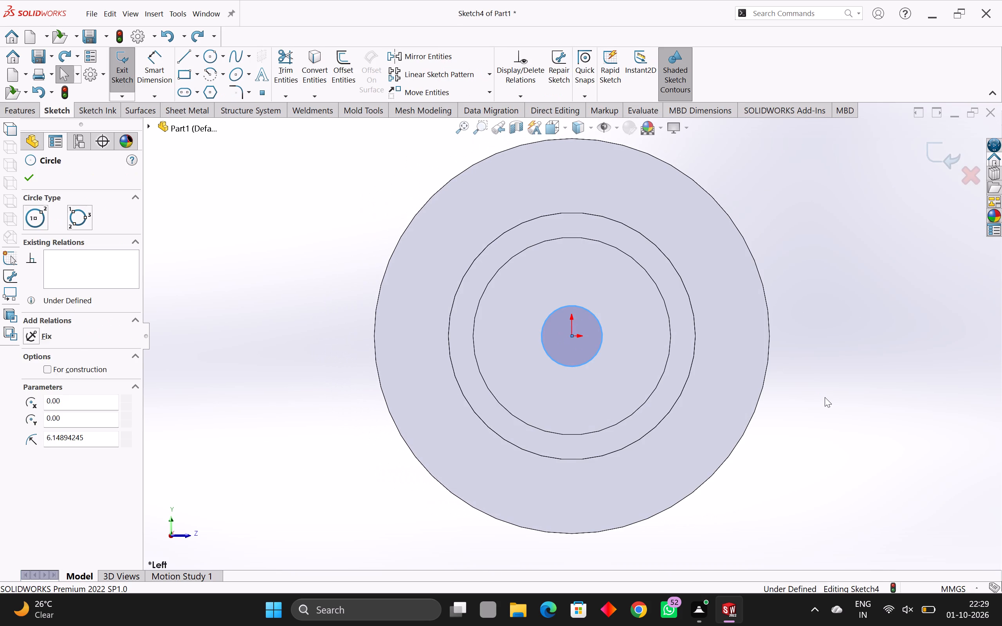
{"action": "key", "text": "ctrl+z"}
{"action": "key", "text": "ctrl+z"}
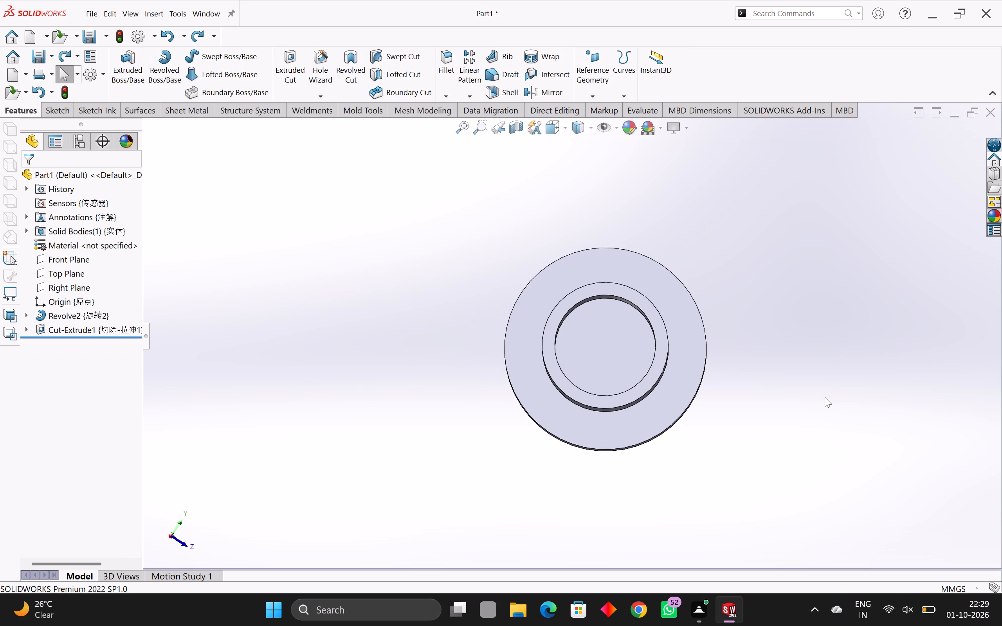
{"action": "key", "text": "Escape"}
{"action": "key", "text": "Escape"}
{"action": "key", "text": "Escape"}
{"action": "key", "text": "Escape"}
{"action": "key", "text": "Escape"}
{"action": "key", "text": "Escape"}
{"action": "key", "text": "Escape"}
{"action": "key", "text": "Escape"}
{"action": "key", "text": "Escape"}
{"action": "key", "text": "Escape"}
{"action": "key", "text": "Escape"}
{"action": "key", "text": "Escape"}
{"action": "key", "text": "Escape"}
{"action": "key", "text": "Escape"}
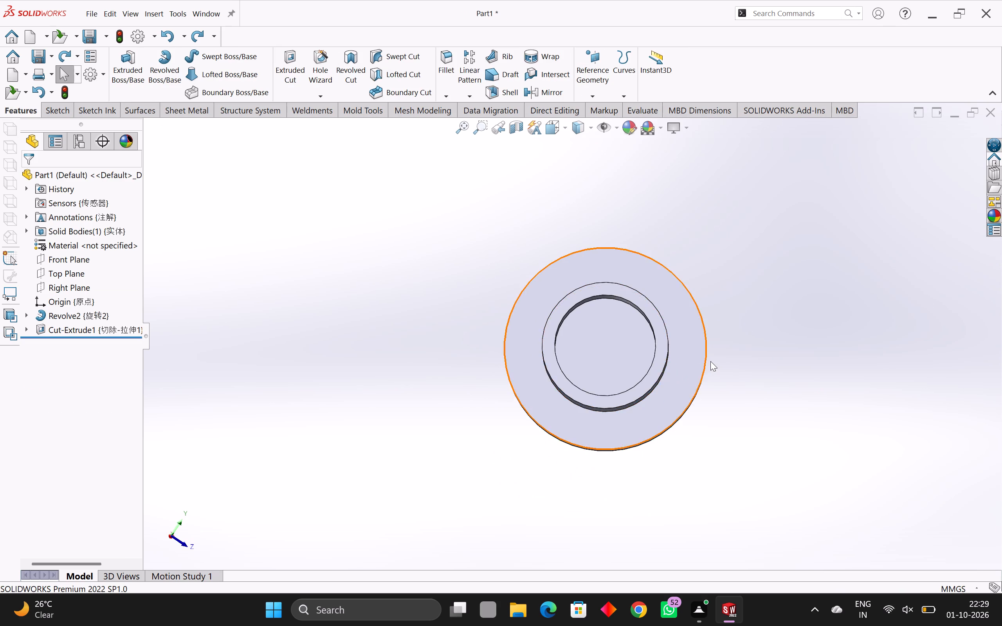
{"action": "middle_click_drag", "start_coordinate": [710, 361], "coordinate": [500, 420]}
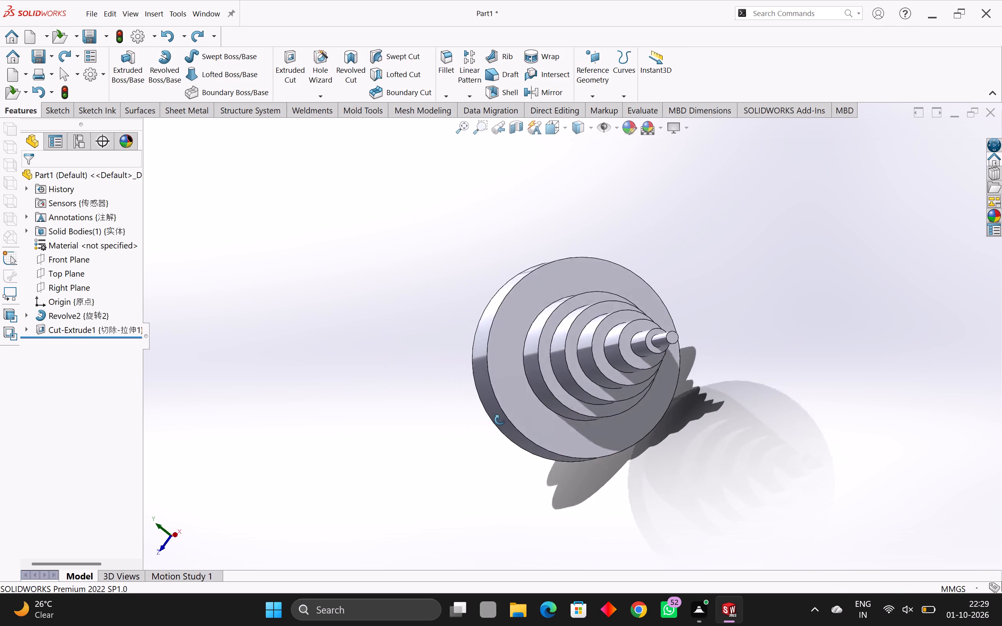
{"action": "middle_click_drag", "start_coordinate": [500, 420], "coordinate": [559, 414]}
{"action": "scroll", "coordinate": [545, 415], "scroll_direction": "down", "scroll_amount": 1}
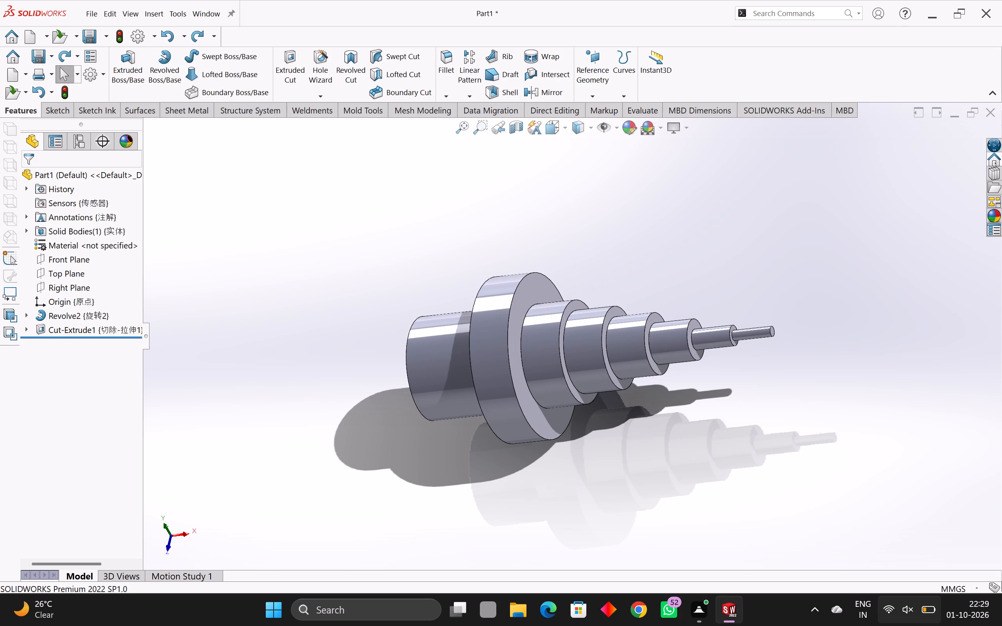
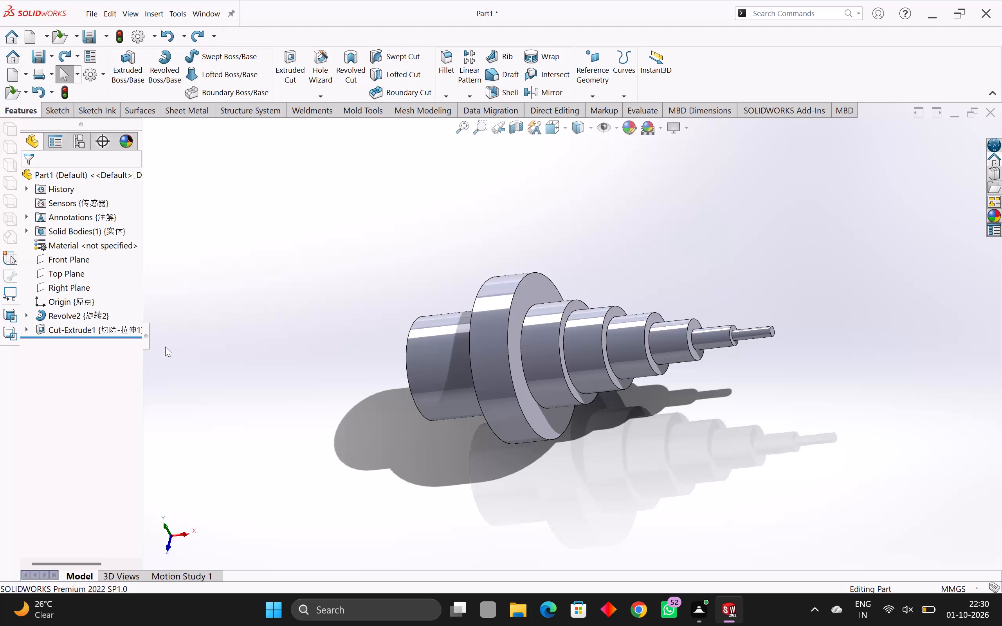
Save the shaft part in the Documents folder under the file name "11838 OCT 1(3)".
{"action": "key", "text": "ctrl+s"}
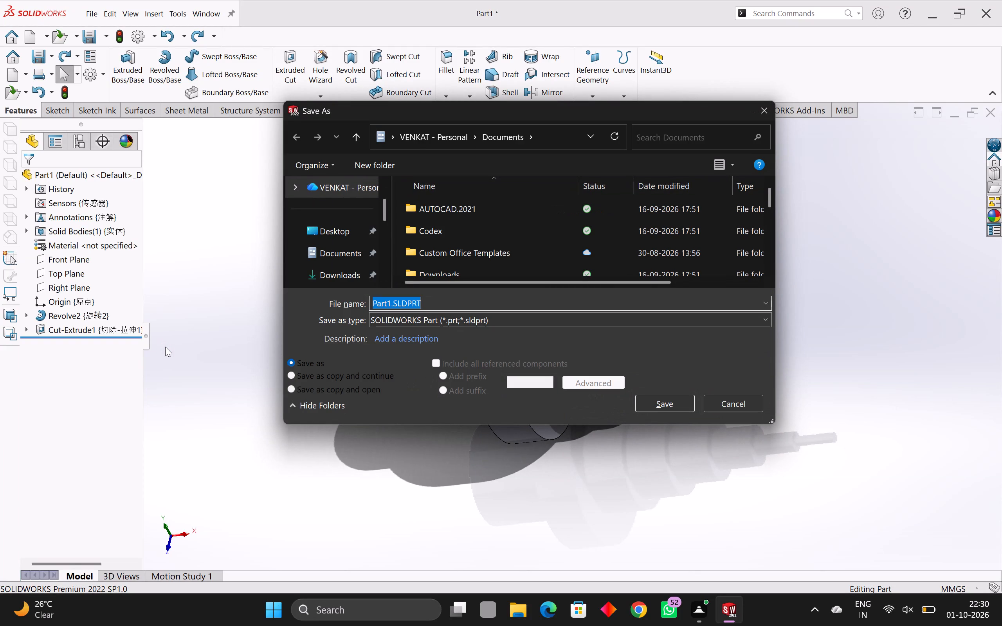
{"action": "type", "text": "118387"}
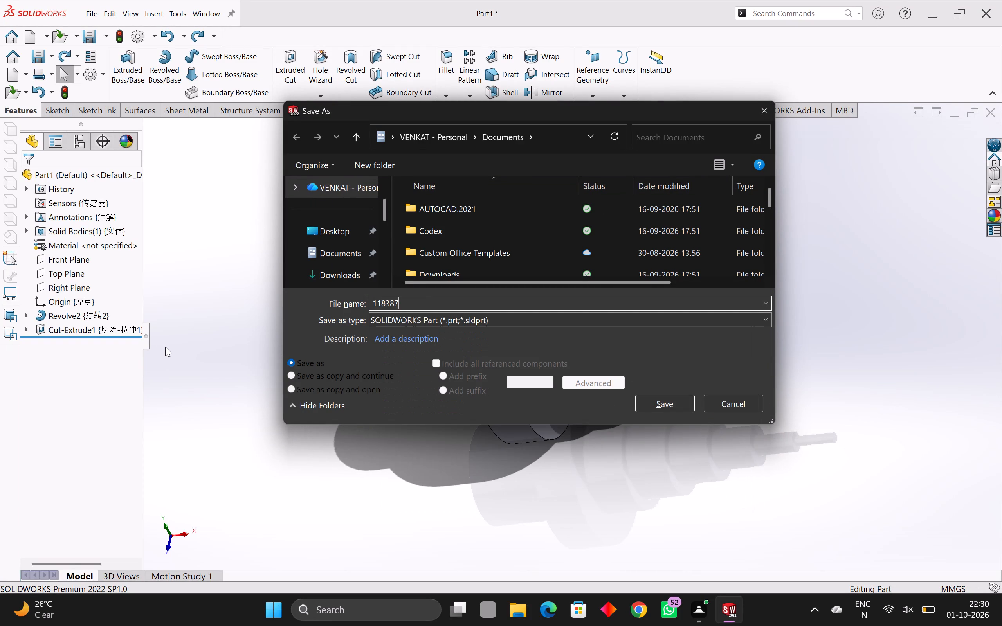
{"action": "key", "text": "BackSpace"}
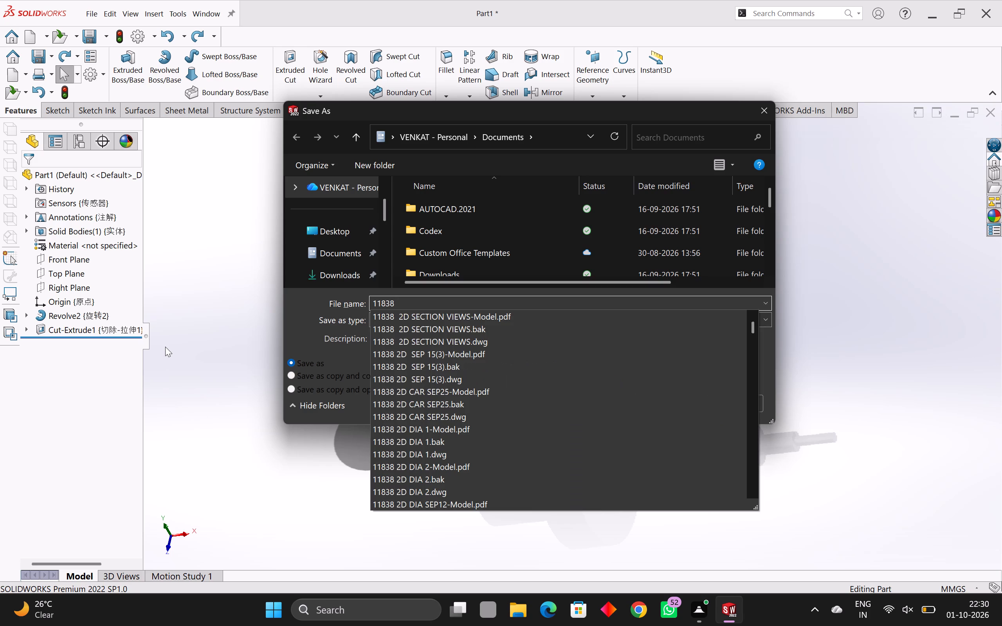
{"action": "key", "text": "space"}
{"action": "key", "text": "space"}
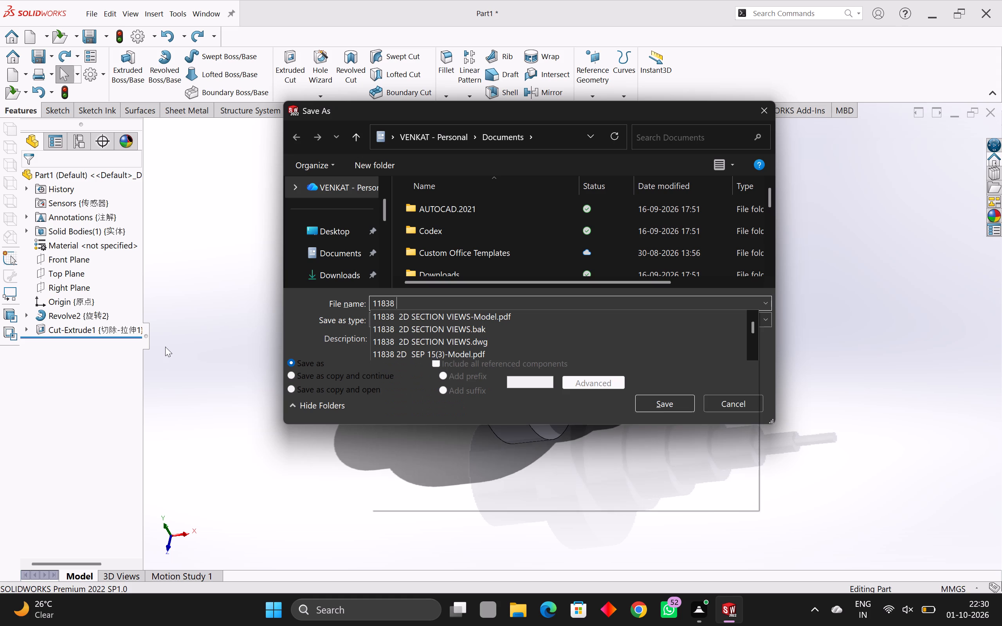
{"action": "key", "text": "BackSpace"}
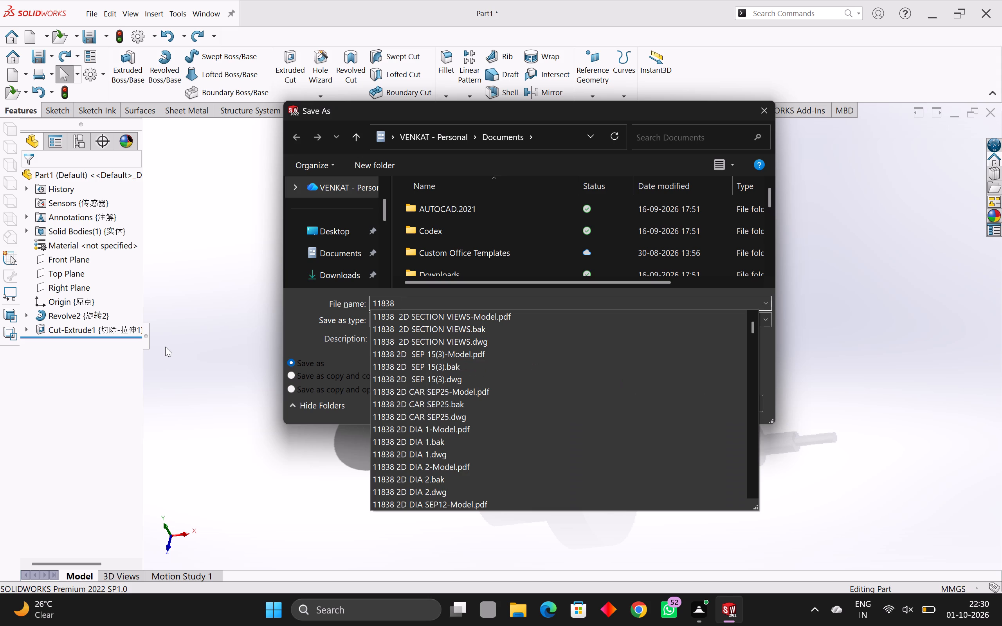
{"action": "key", "text": "o"}
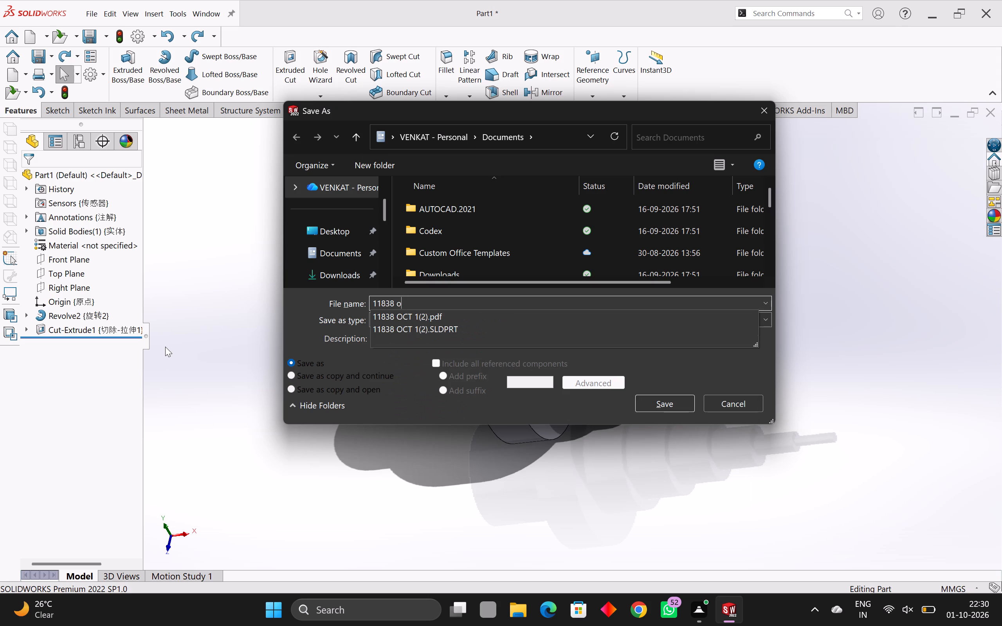
{"action": "key", "text": "BackSpace"}
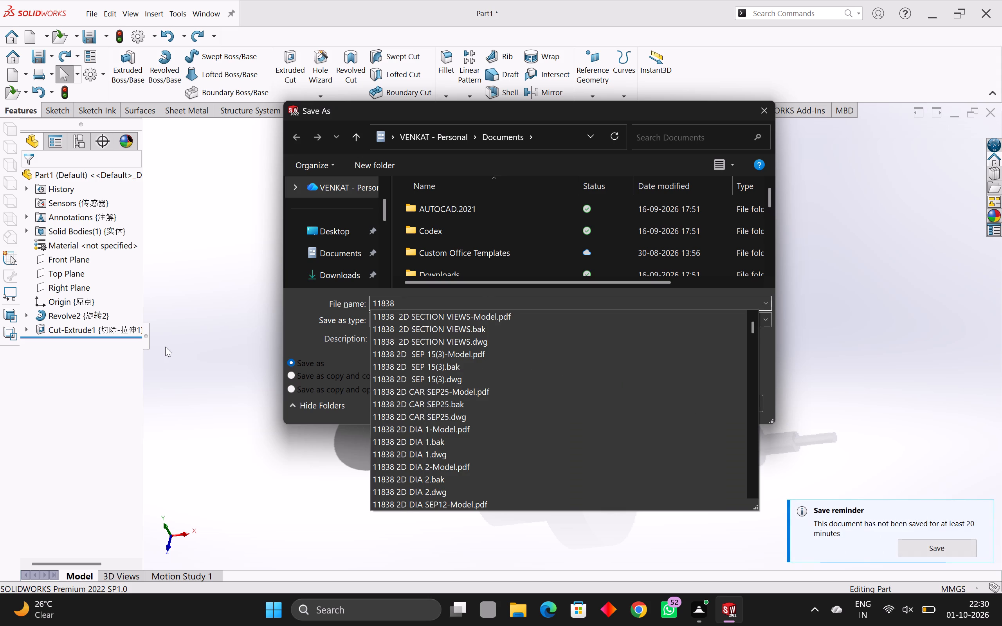
{"action": "key", "text": "o"}
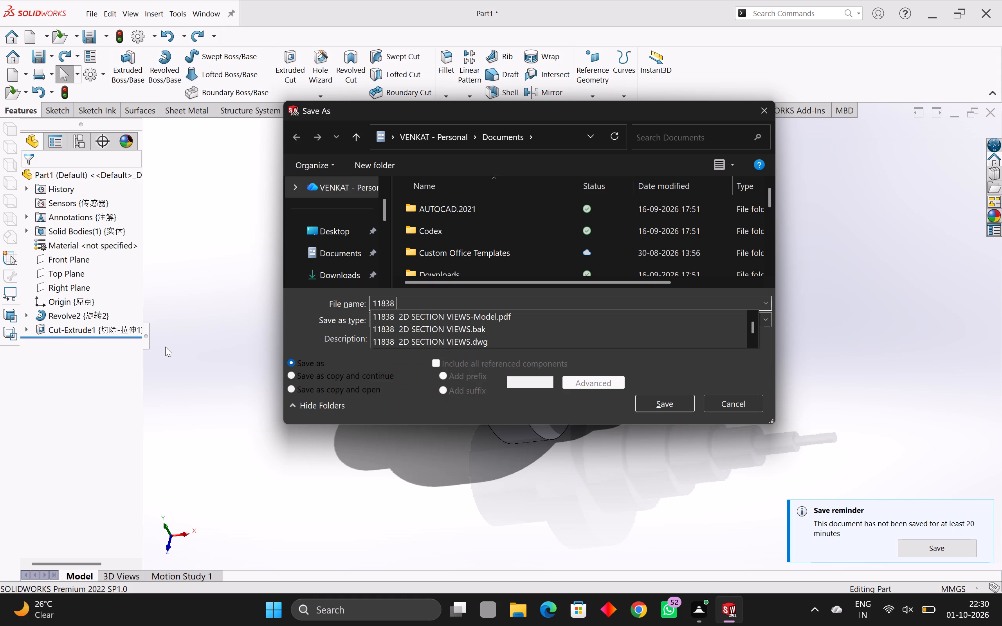
{"action": "type", "text": "CT"}
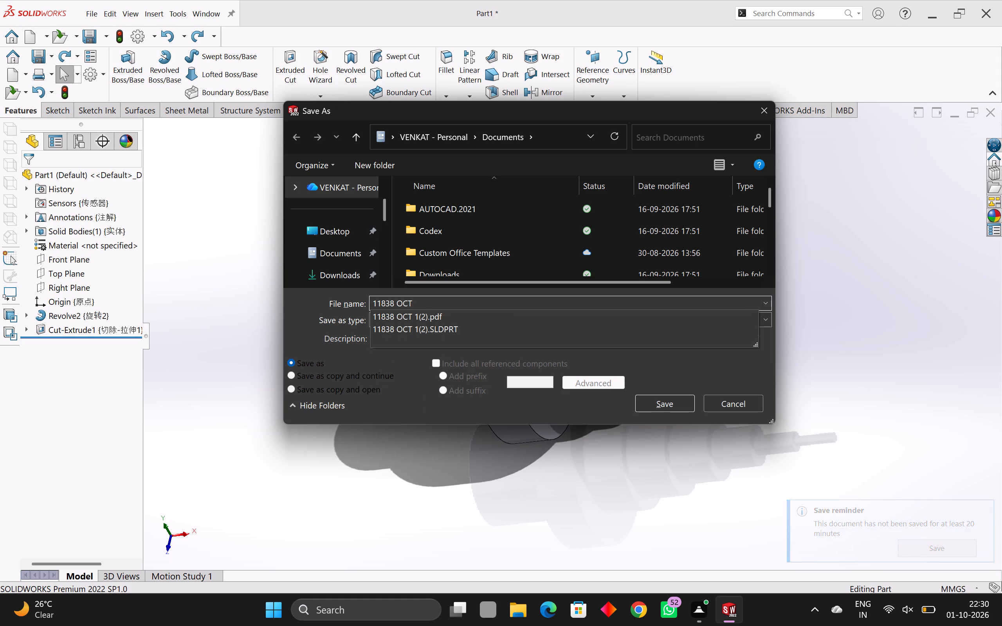
{"action": "key", "text": "space"}
{"action": "key", "text": "1"}
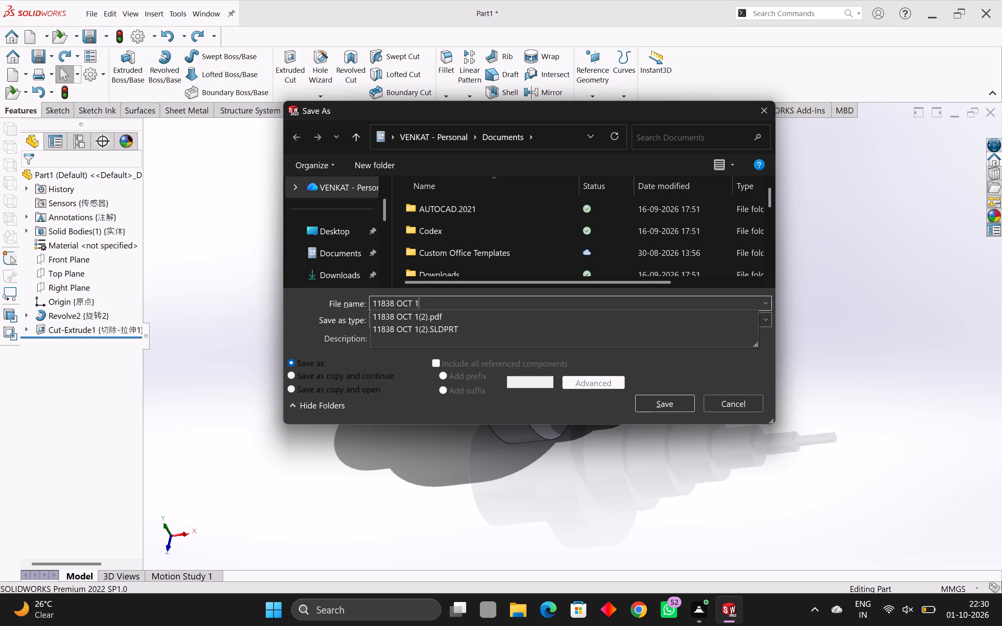
{"action": "key", "text": "shift+parenleft"}
{"action": "key", "text": "3"}
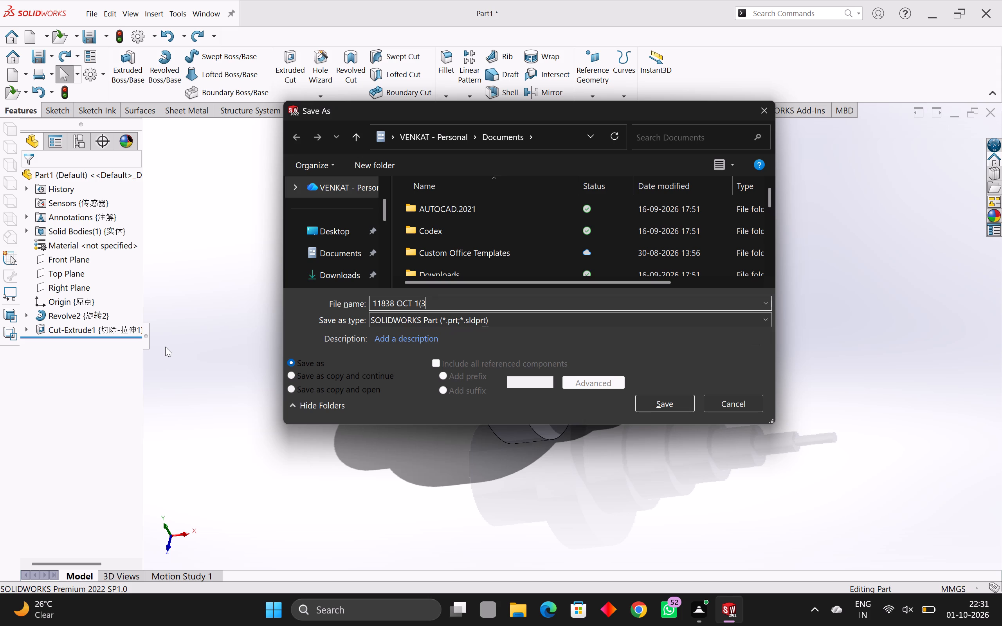
{"action": "key", "text": "shift+parenright"}
{"action": "key", "text": "Return"}
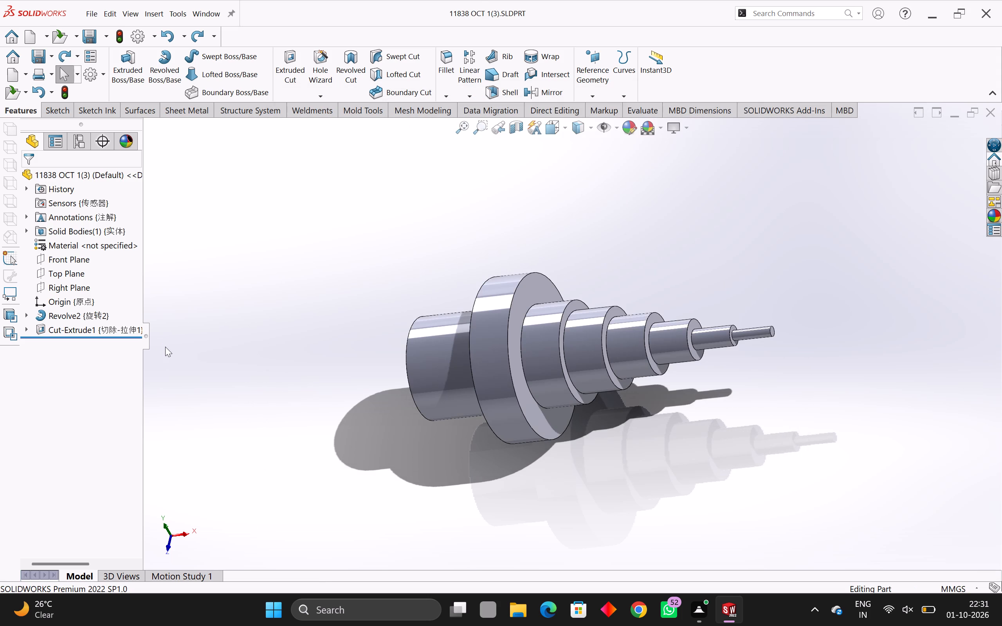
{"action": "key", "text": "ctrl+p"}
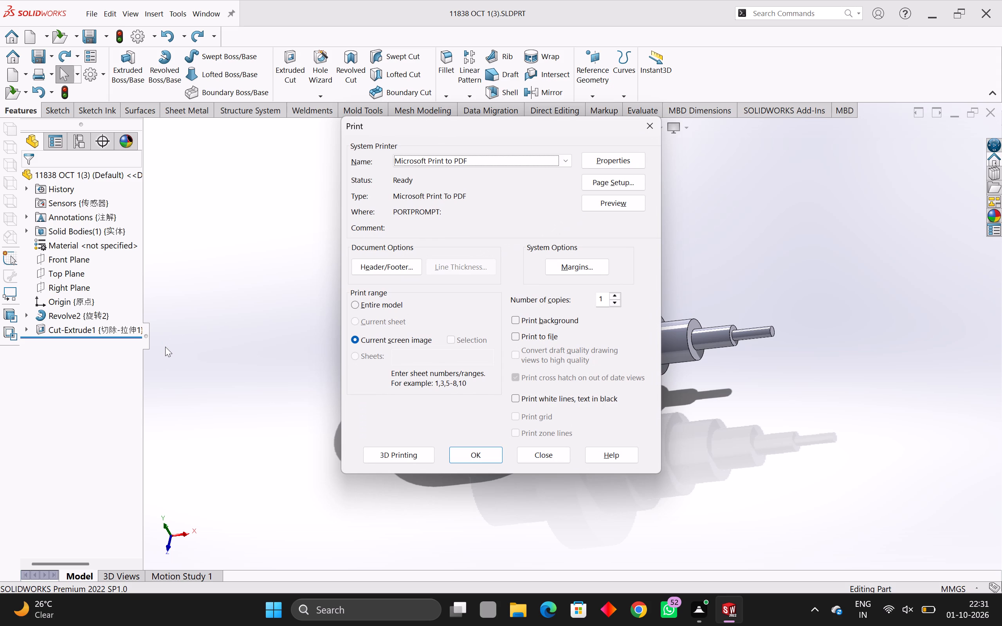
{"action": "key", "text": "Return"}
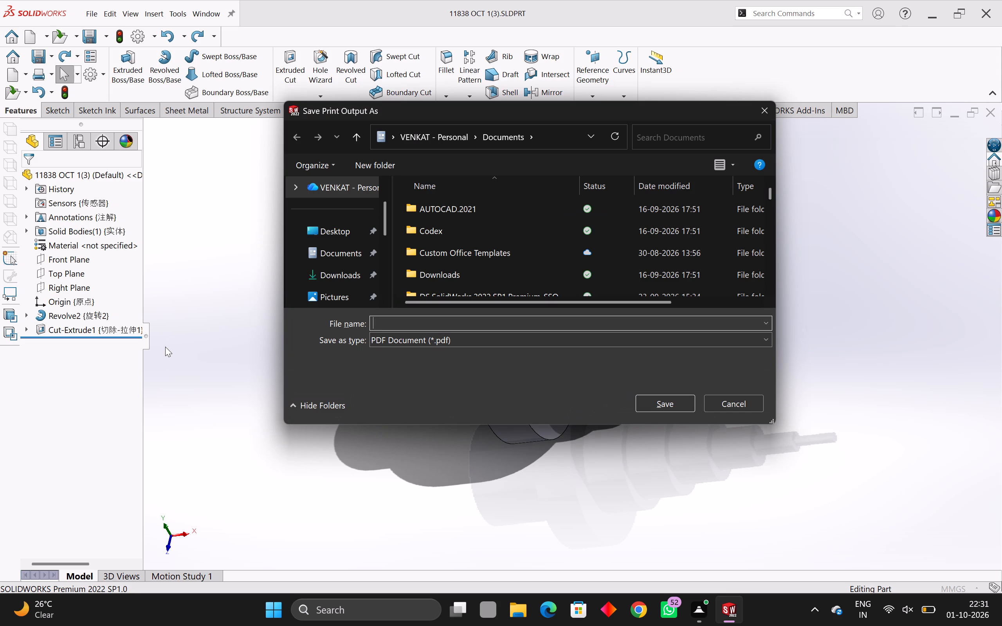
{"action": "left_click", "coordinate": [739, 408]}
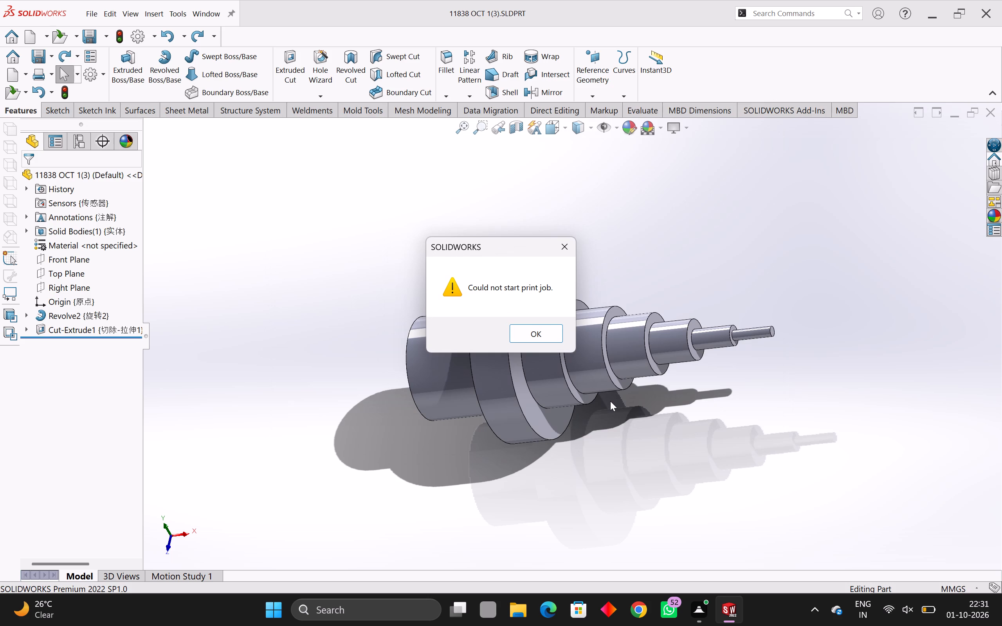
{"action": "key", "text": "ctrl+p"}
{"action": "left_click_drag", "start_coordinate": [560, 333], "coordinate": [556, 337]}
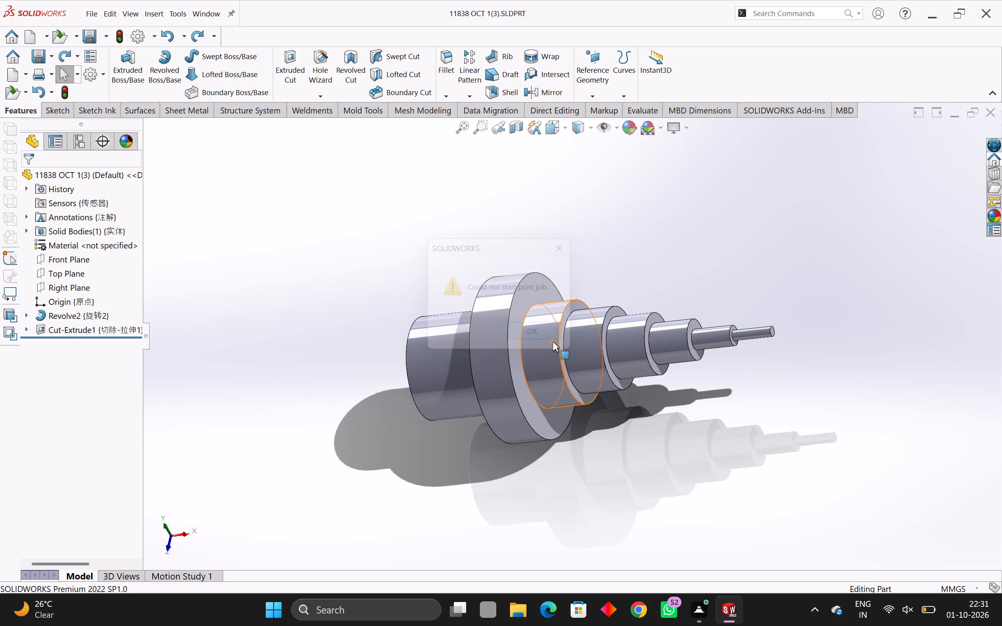
Preview the shaft's print page and print it with Microsoft Print to PDF, saving the PDF in Documents as "11838 OCT 1(3)".
{"action": "key", "text": "ctrl+p"}
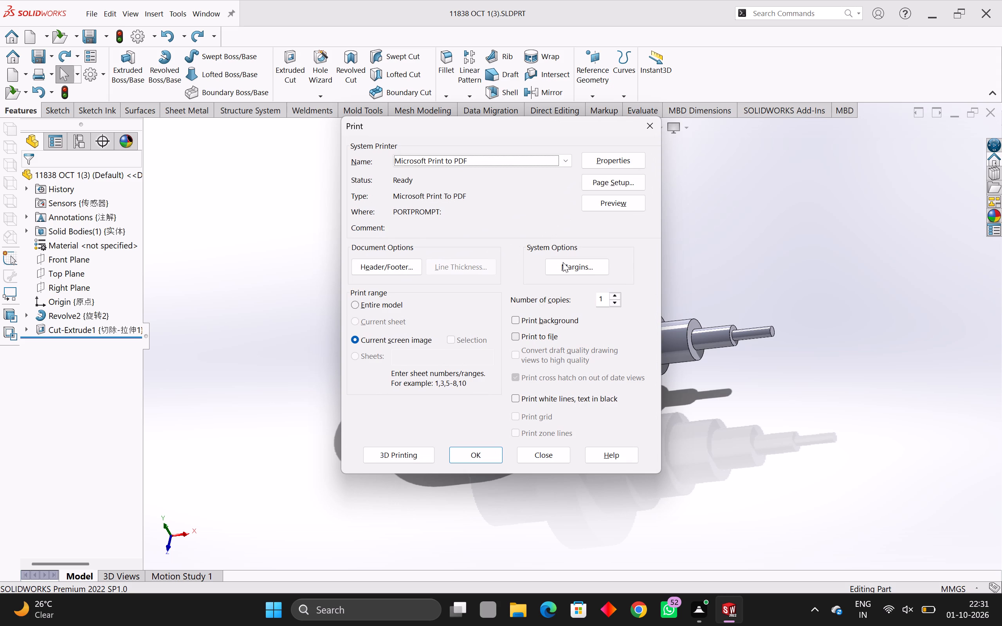
{"action": "left_click", "coordinate": [609, 204]}
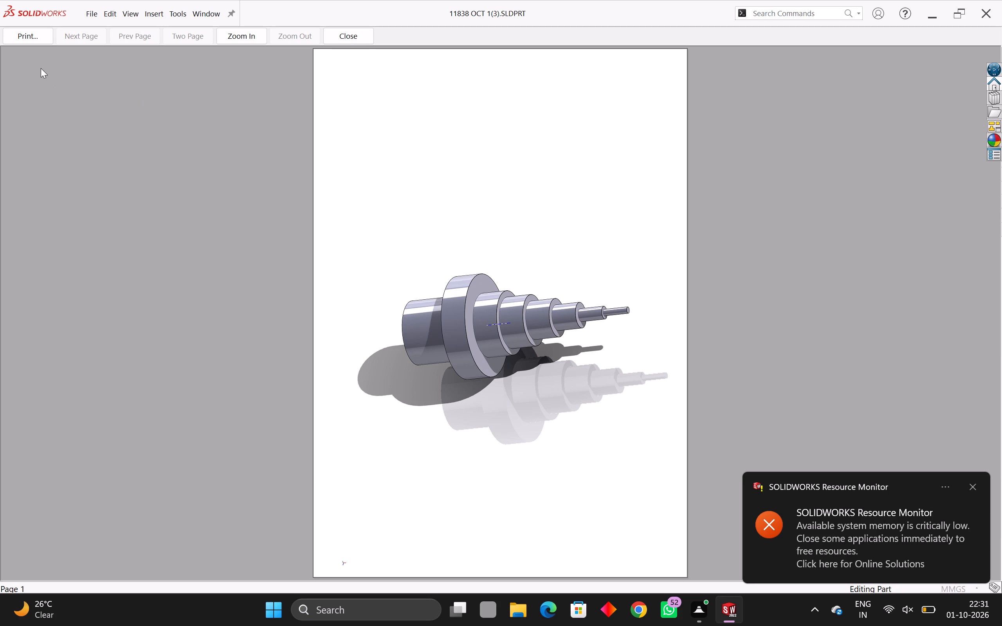
{"action": "left_click_drag", "start_coordinate": [34, 34], "coordinate": [32, 43]}
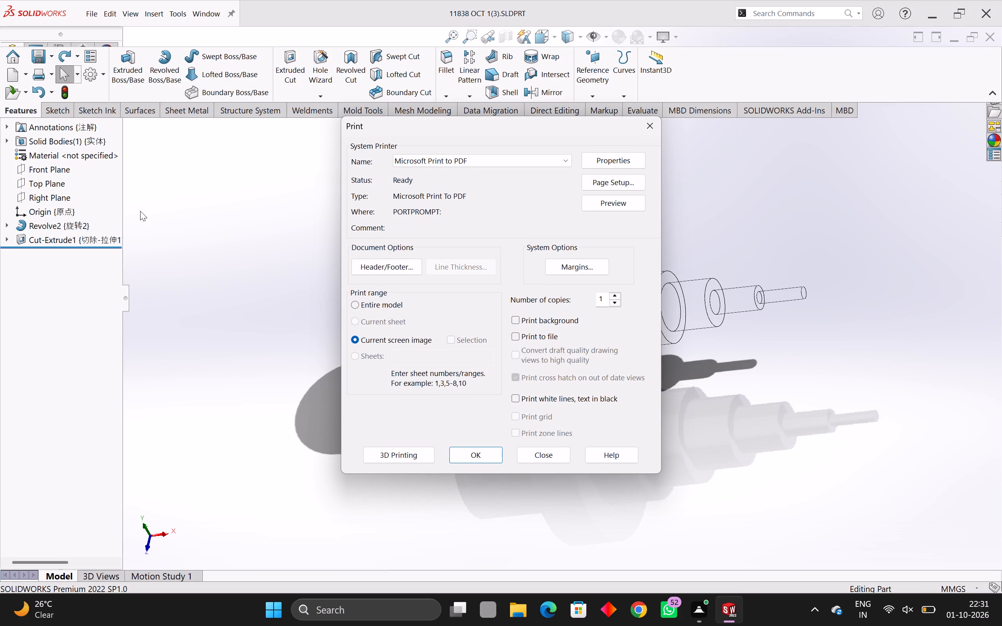
{"action": "left_click", "coordinate": [480, 459]}
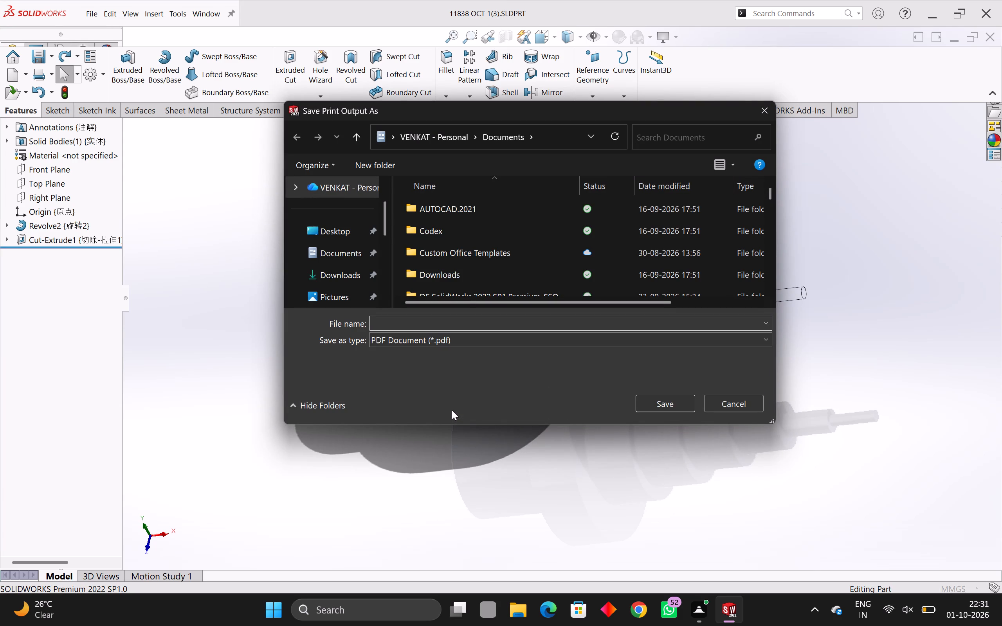
{"action": "type", "text": "118389"}
{"action": "key", "text": "BackSpace"}
{"action": "key", "text": "space"}
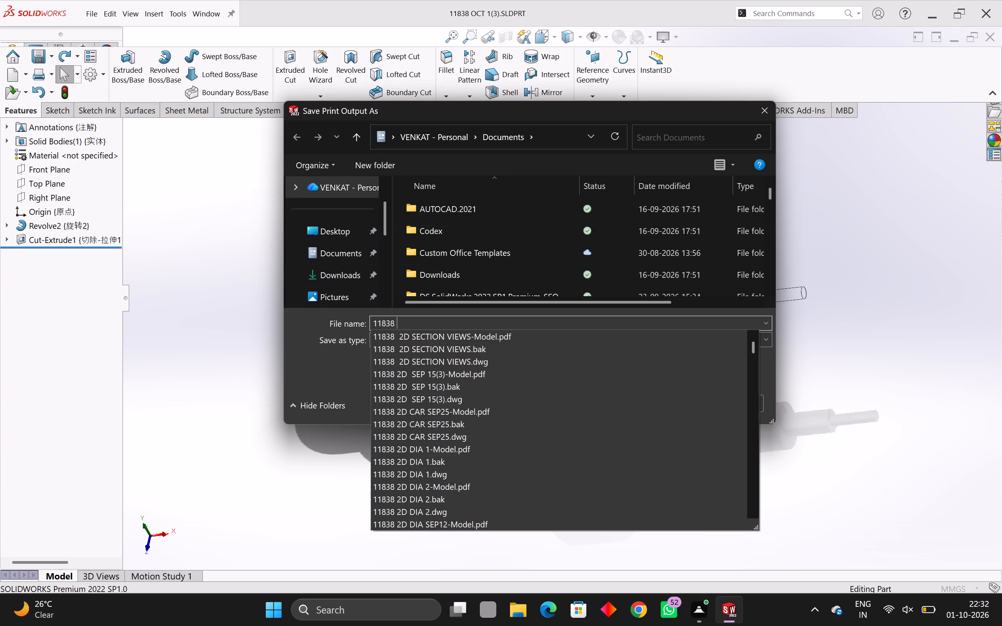
{"action": "key", "text": "o"}
{"action": "type", "text": "CT"}
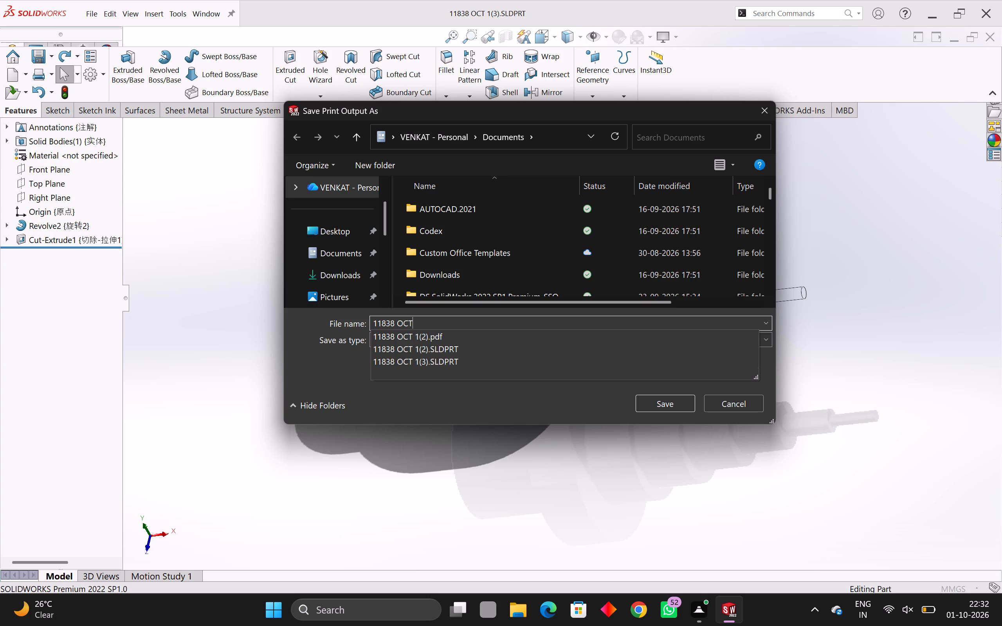
{"action": "key", "text": "space"}
{"action": "key", "text": "1"}
{"action": "key", "text": "shift+parenleft"}
{"action": "key", "text": "3"}
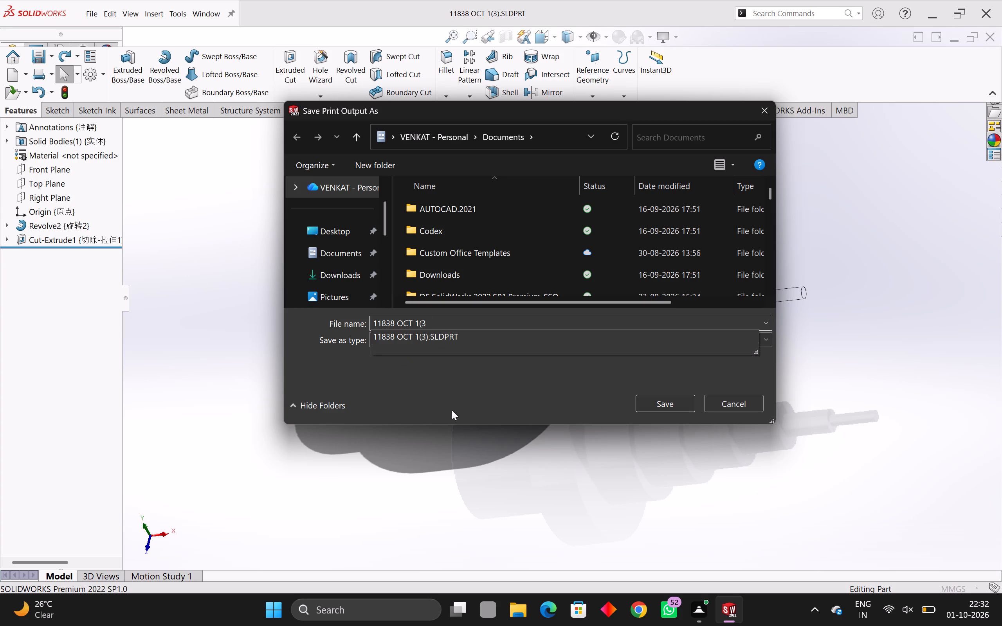
{"action": "key", "text": "shift+parenright"}
{"action": "key", "text": "Return"}
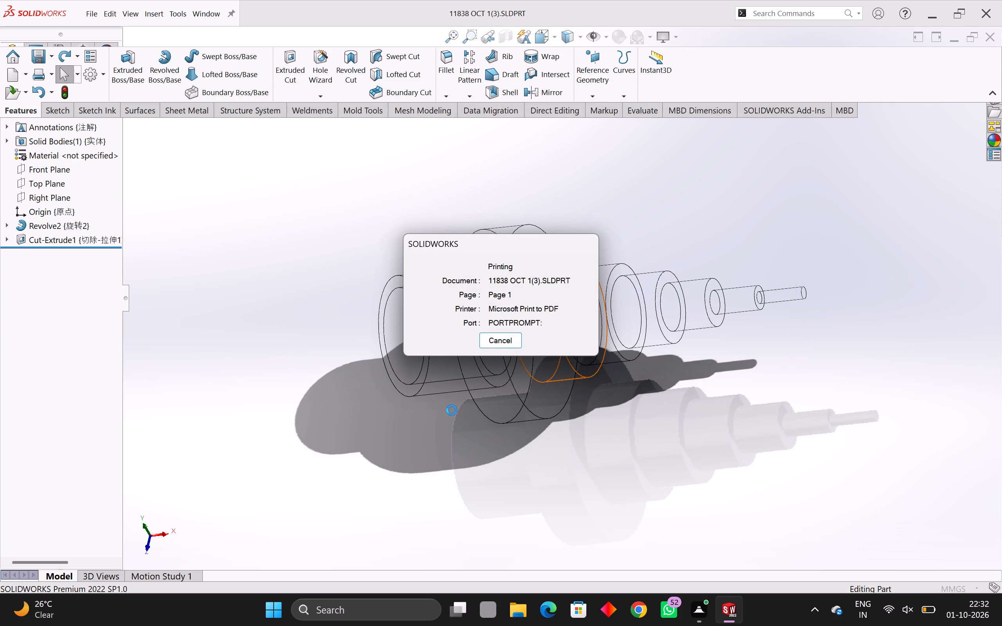